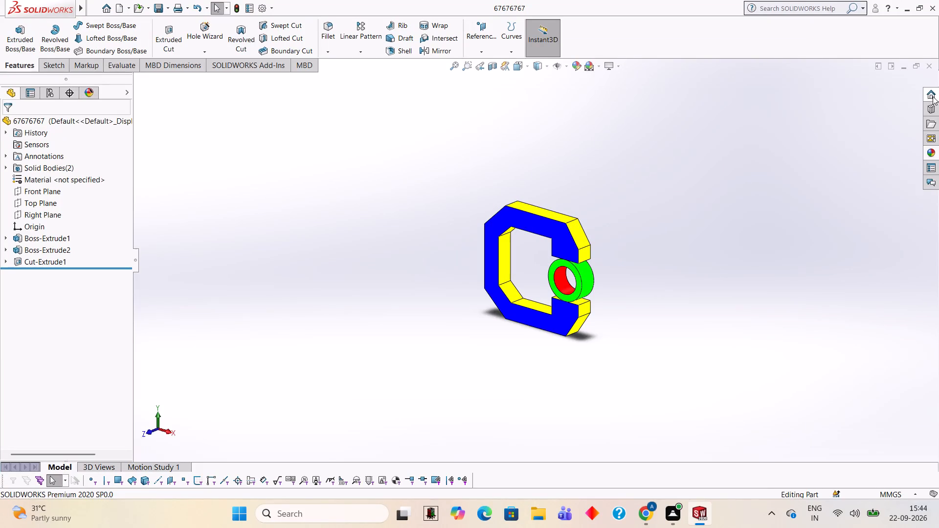
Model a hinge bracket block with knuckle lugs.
Close the open part 67676767 and create a new part document.
left_click(929, 65)
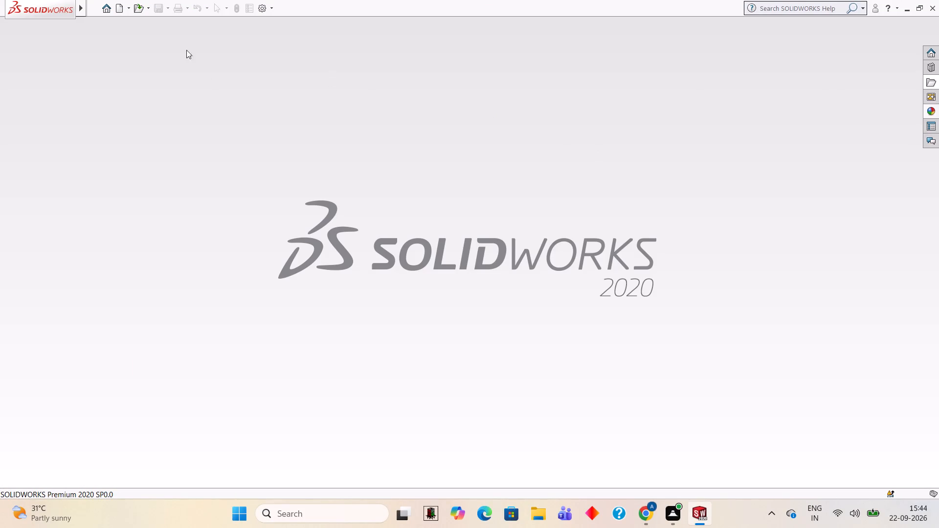
left_click(123, 10)
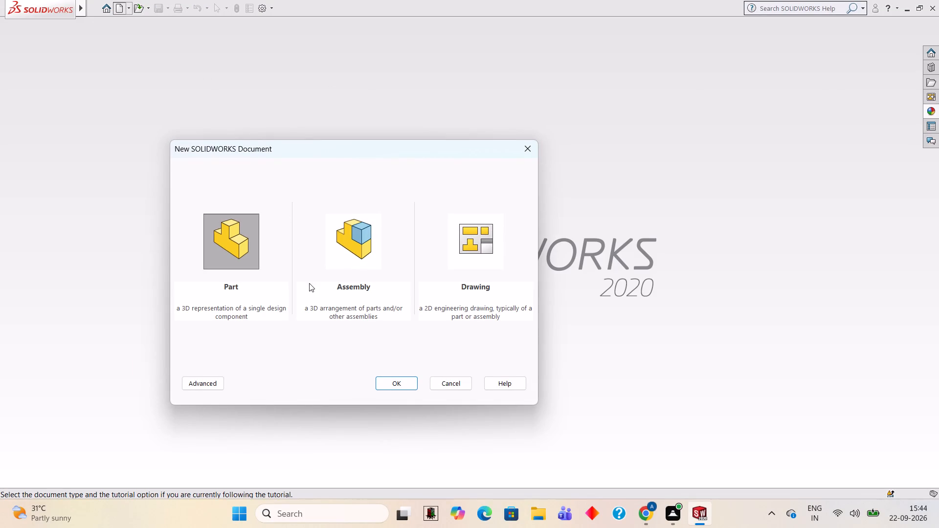
left_click(412, 384)
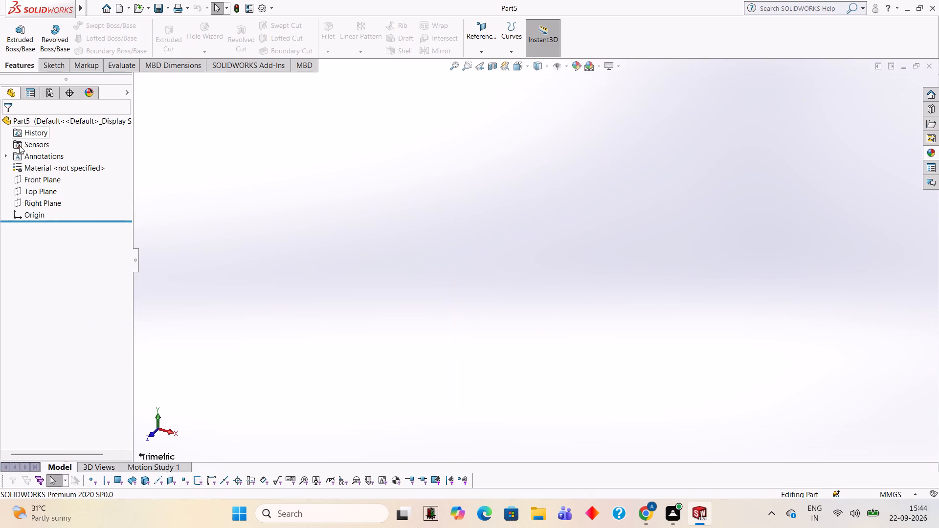
On the Front Plane, sketch a 75 mm horizontal line from the origin and a 62 mm vertical line upward from its far end.
left_click(34, 175)
left_click(47, 166)
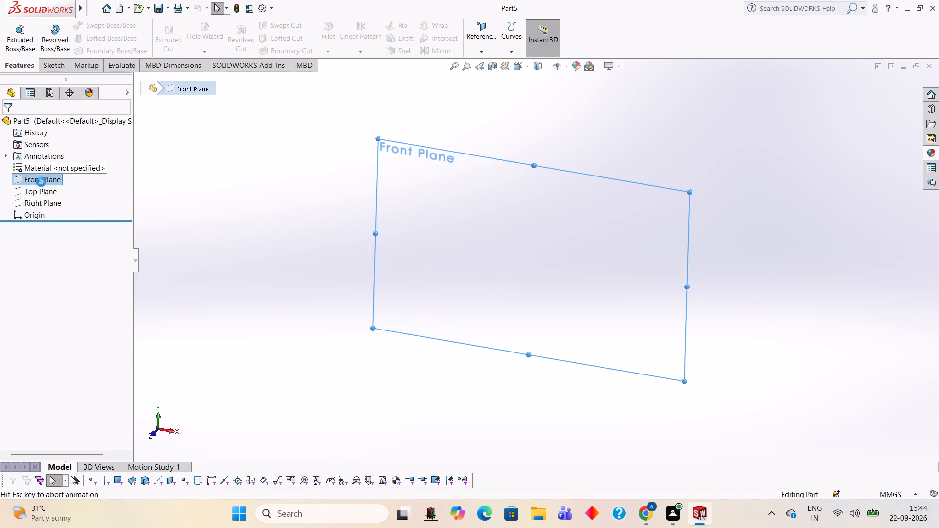
left_click(402, 230)
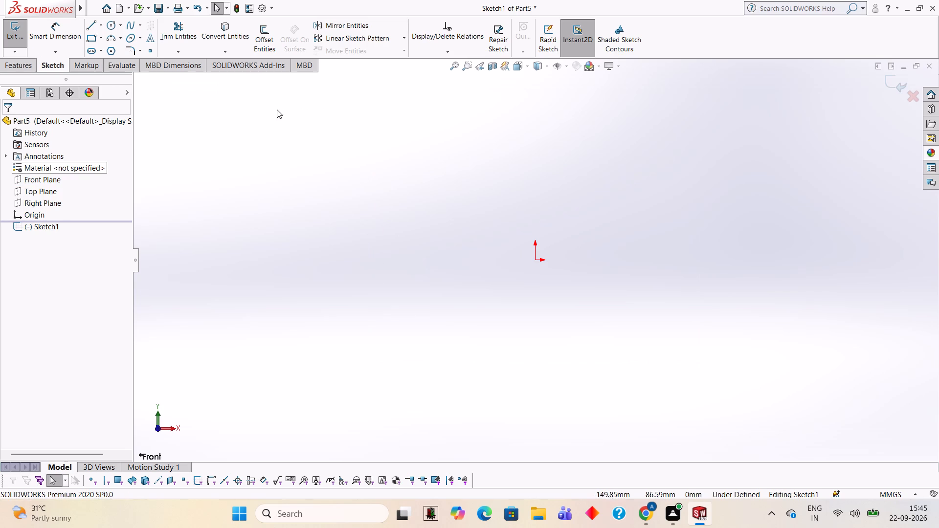
left_click(88, 26)
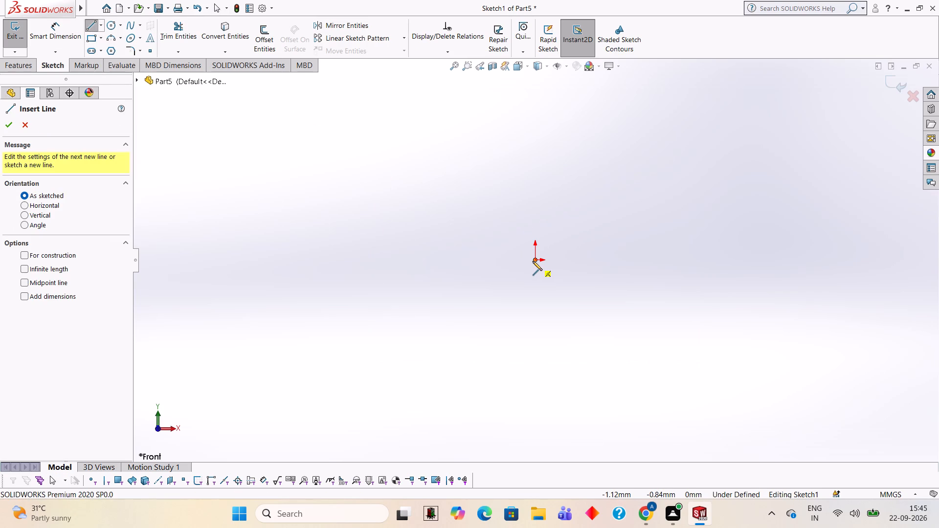
left_click(534, 260)
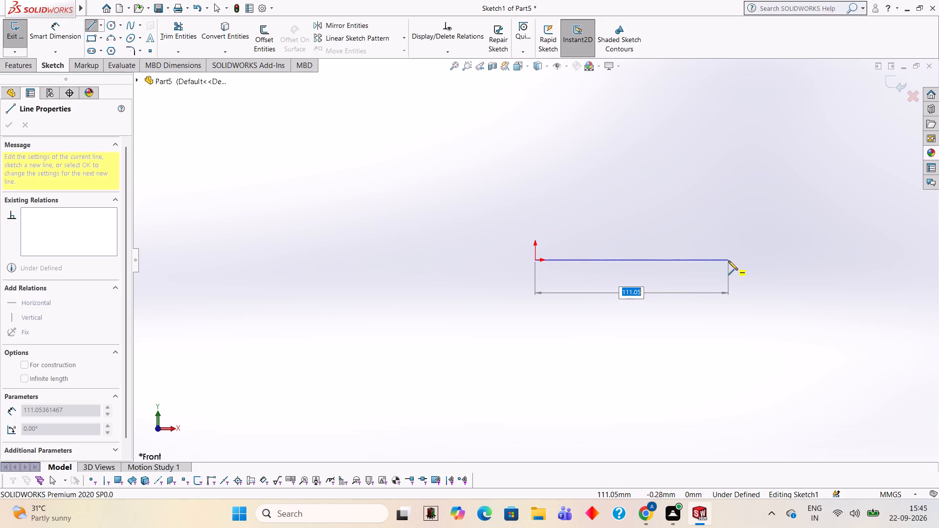
type("75")
key("Return")
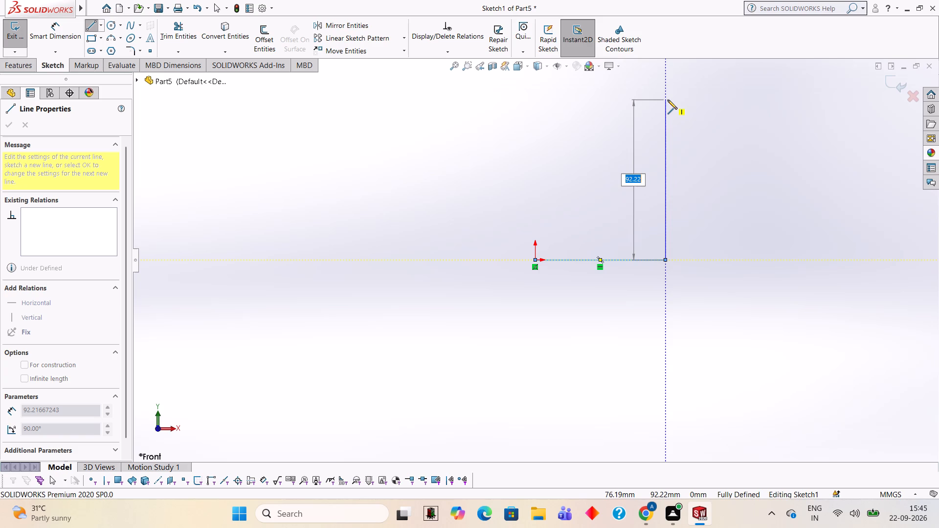
type("62")
key("Return")
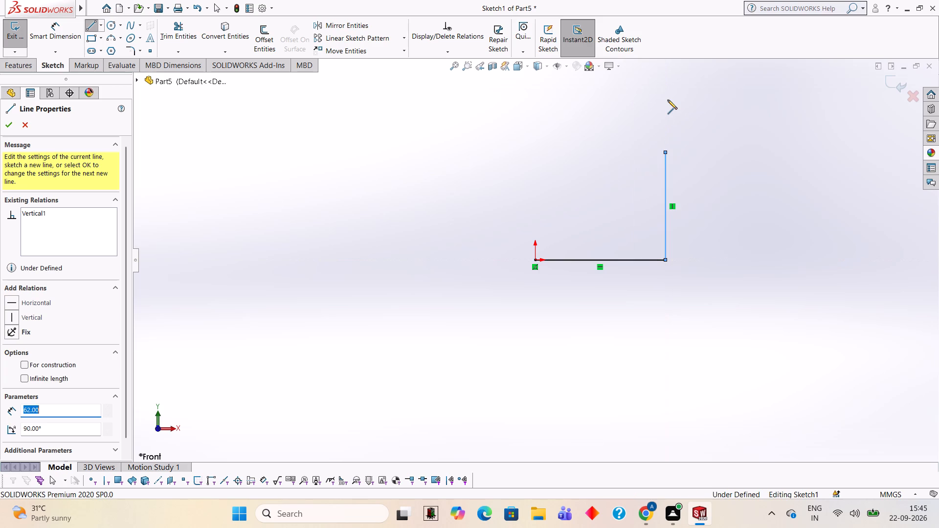
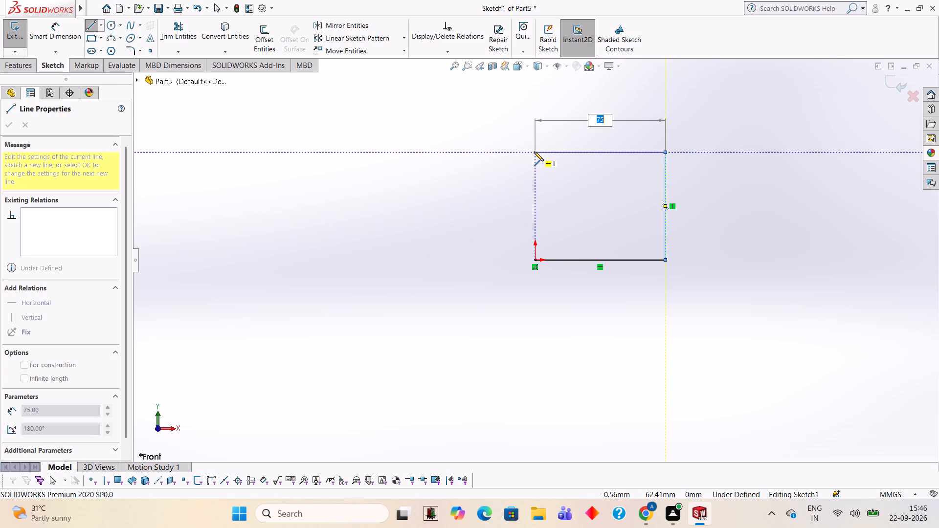
Close the rectangular profile with a 75 mm horizontal top line and a 62 mm vertical line down to the origin.
left_click(534, 152)
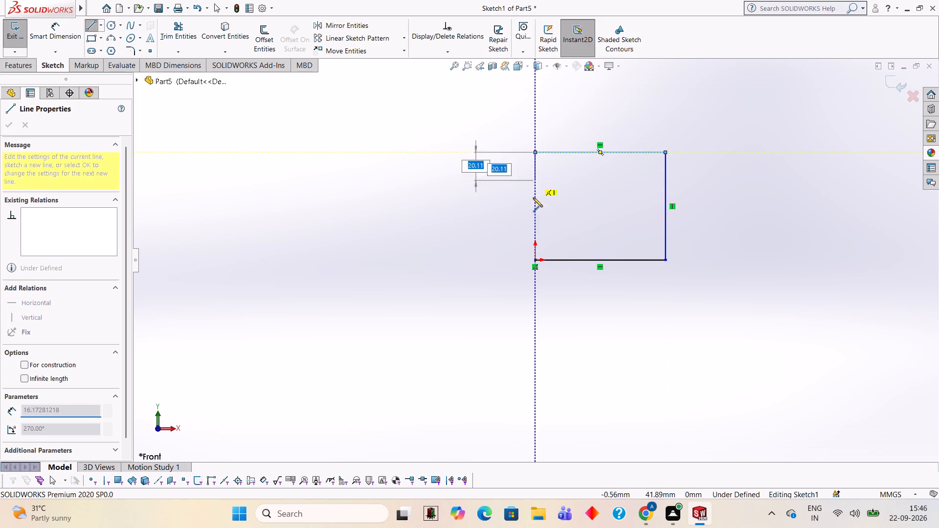
left_click(535, 258)
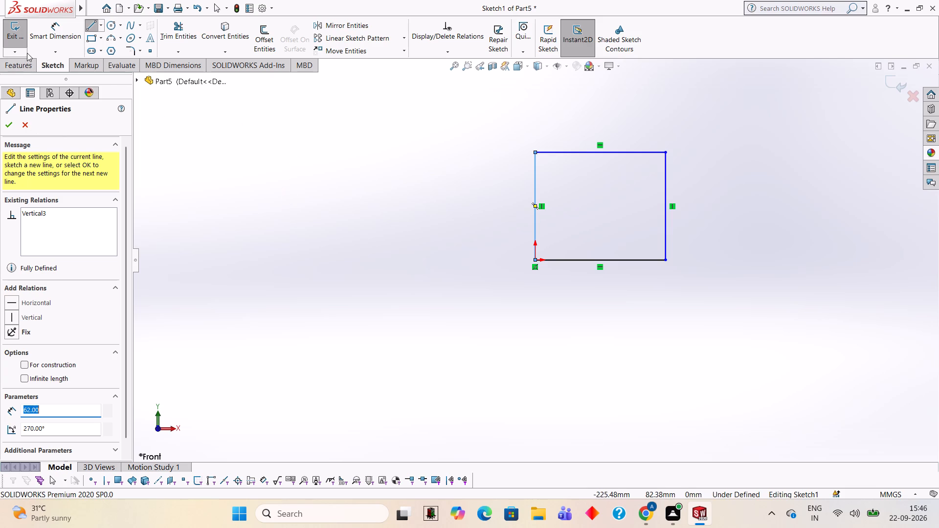
Extrude the closed rectangular profile as a boss with a blind depth of 17 mm.
left_click(32, 66)
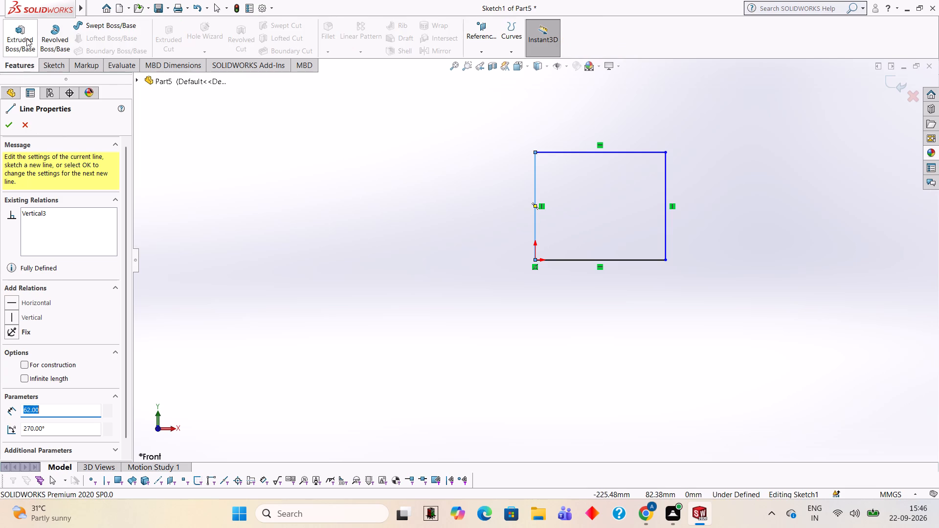
left_click(26, 38)
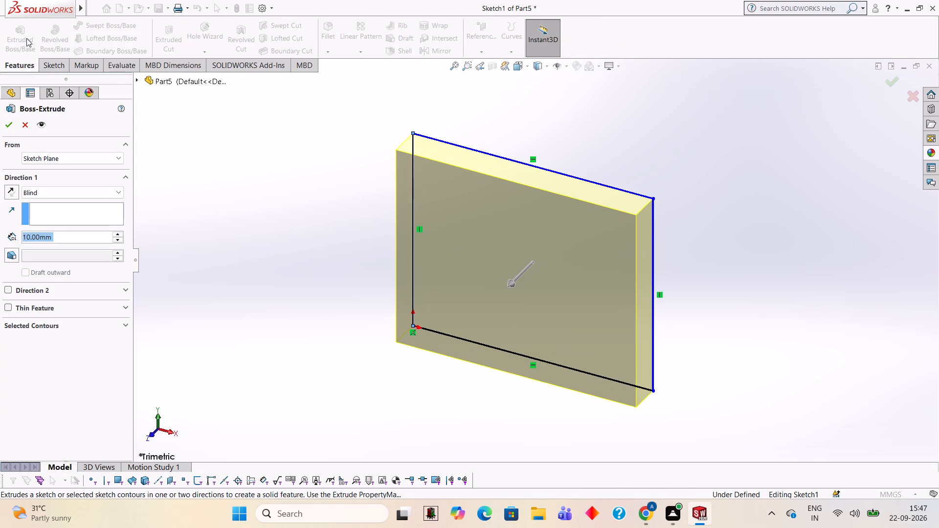
type("17")
key("Return")
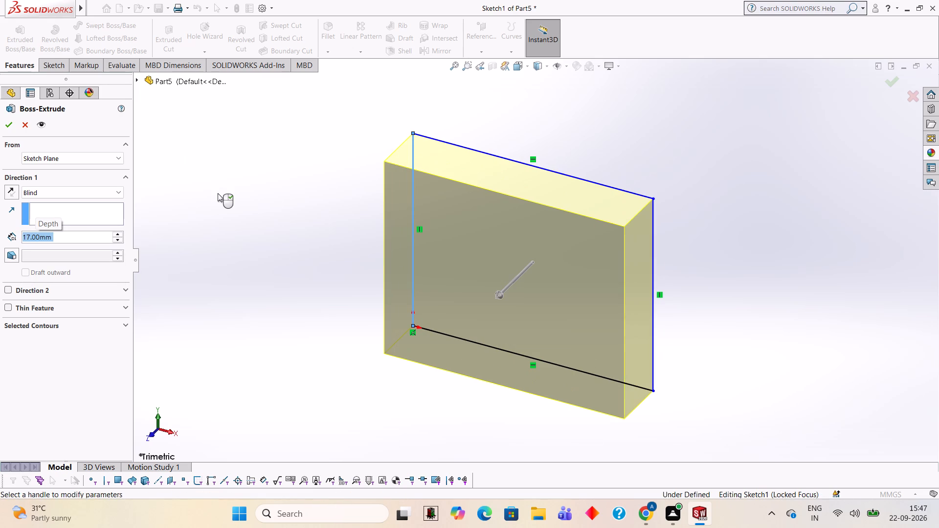
left_click(6, 126)
left_click(601, 135)
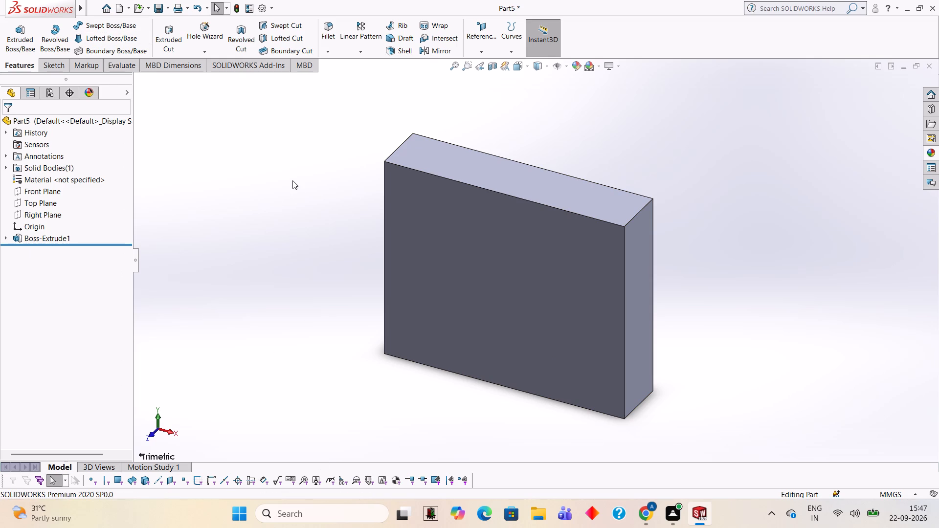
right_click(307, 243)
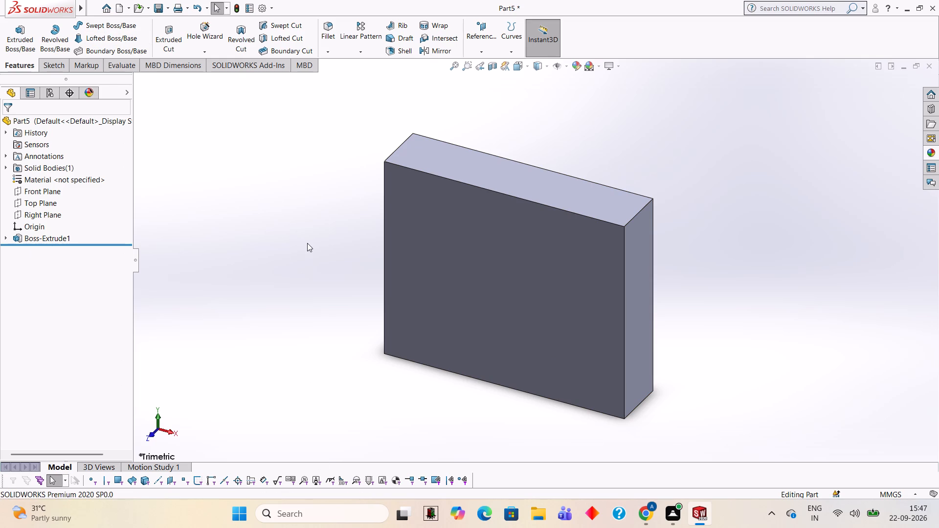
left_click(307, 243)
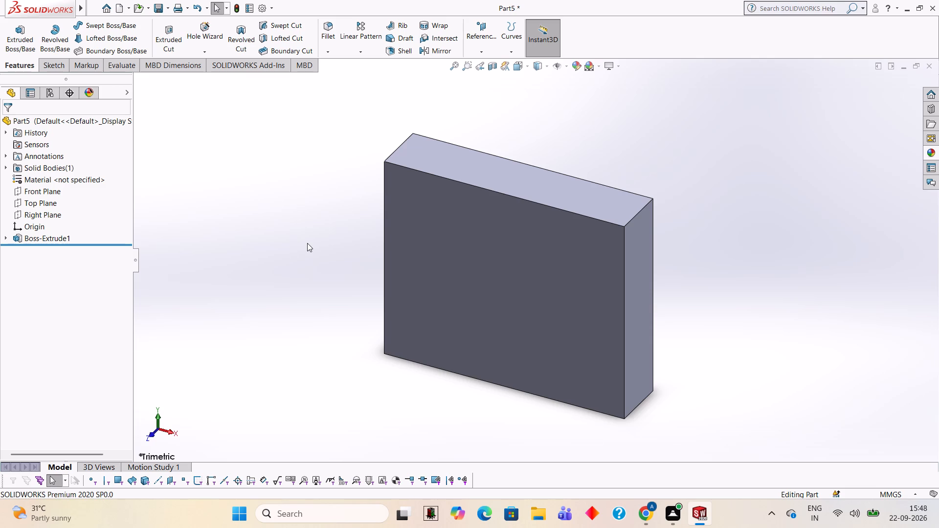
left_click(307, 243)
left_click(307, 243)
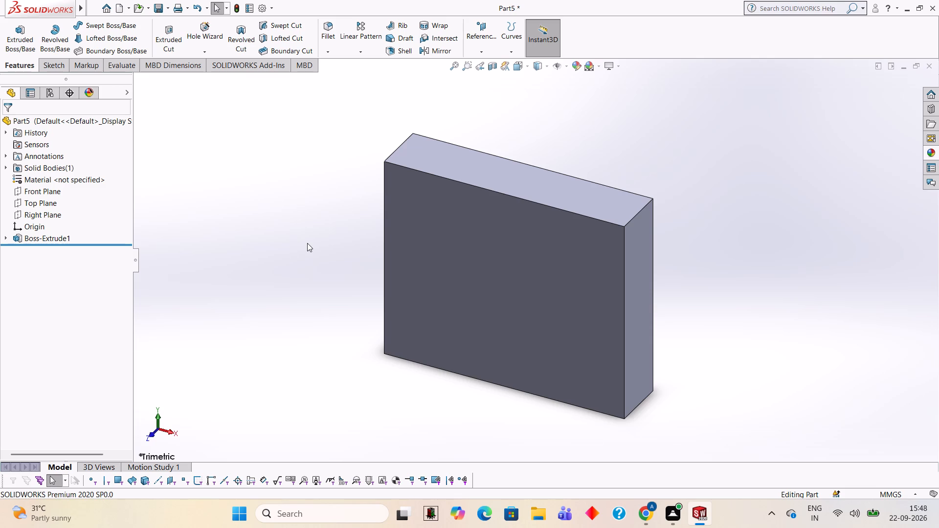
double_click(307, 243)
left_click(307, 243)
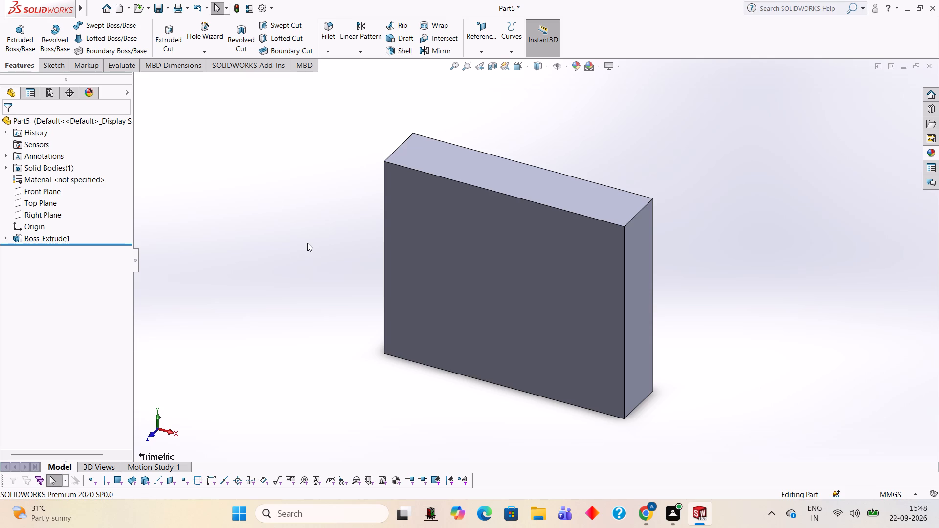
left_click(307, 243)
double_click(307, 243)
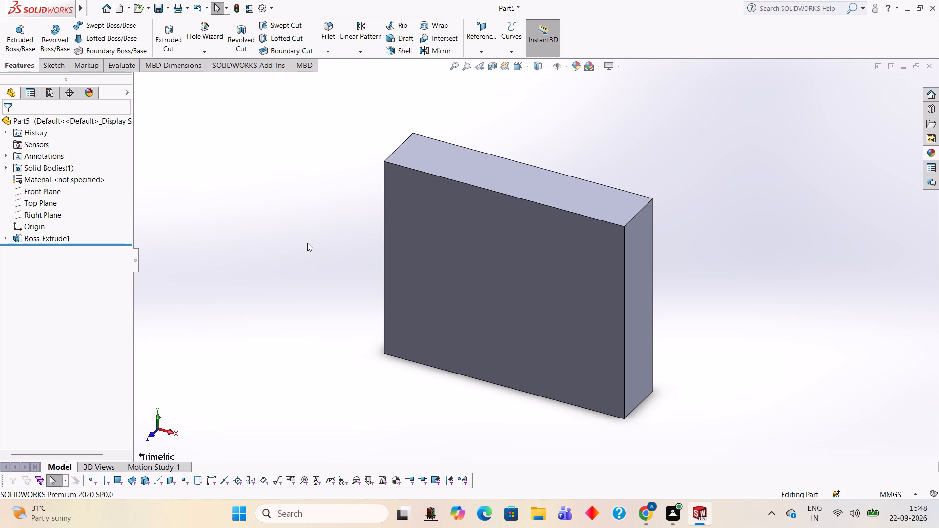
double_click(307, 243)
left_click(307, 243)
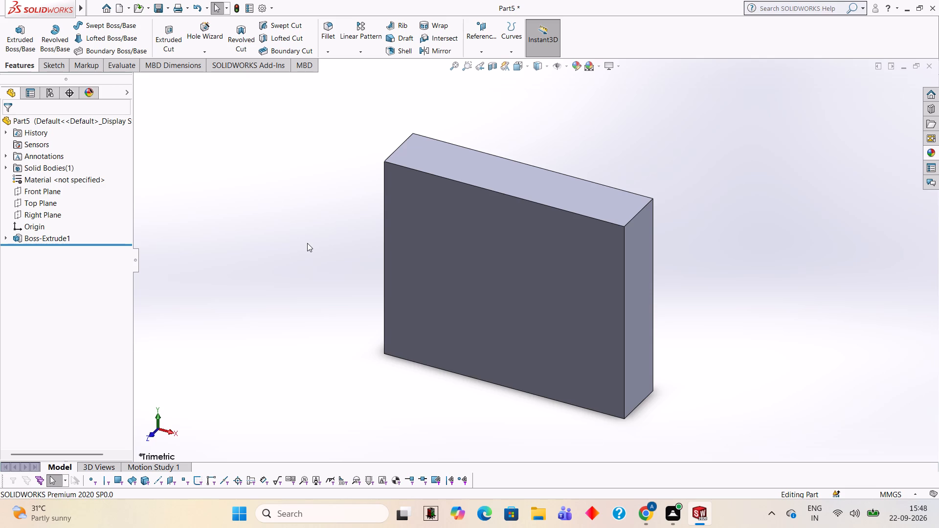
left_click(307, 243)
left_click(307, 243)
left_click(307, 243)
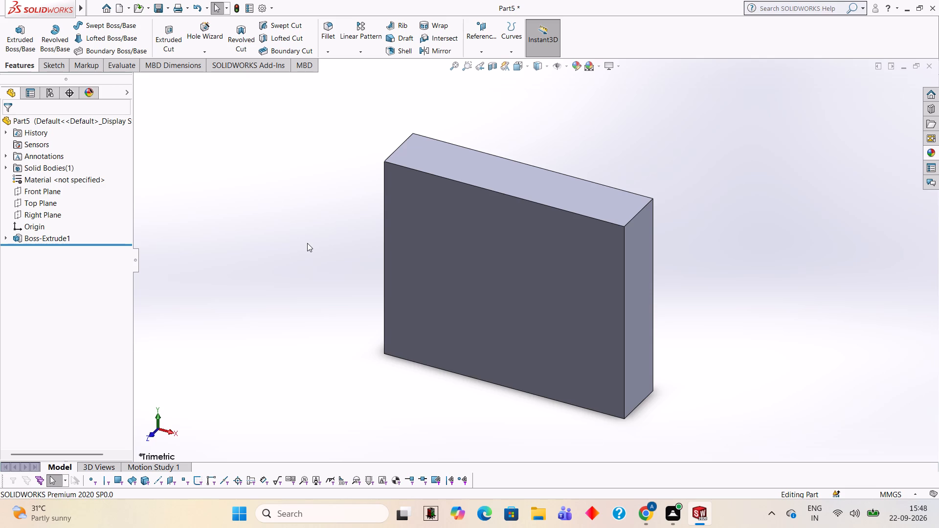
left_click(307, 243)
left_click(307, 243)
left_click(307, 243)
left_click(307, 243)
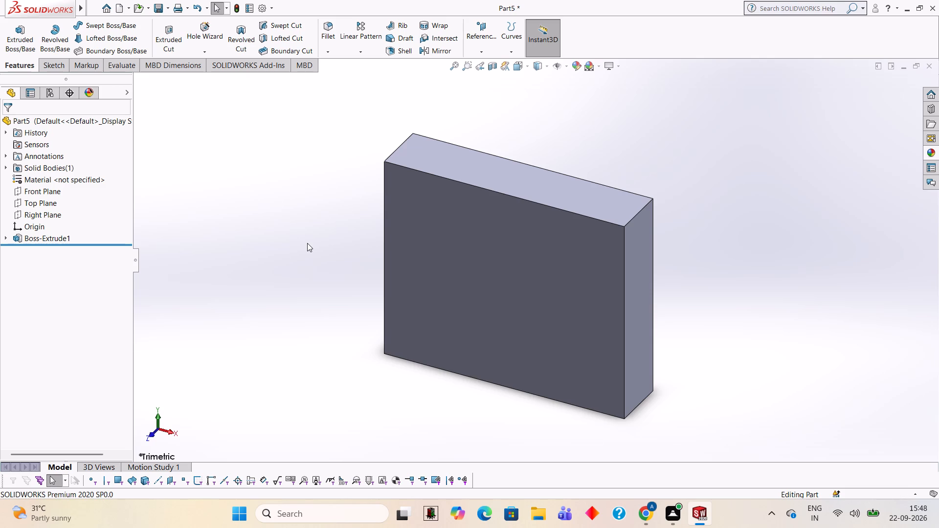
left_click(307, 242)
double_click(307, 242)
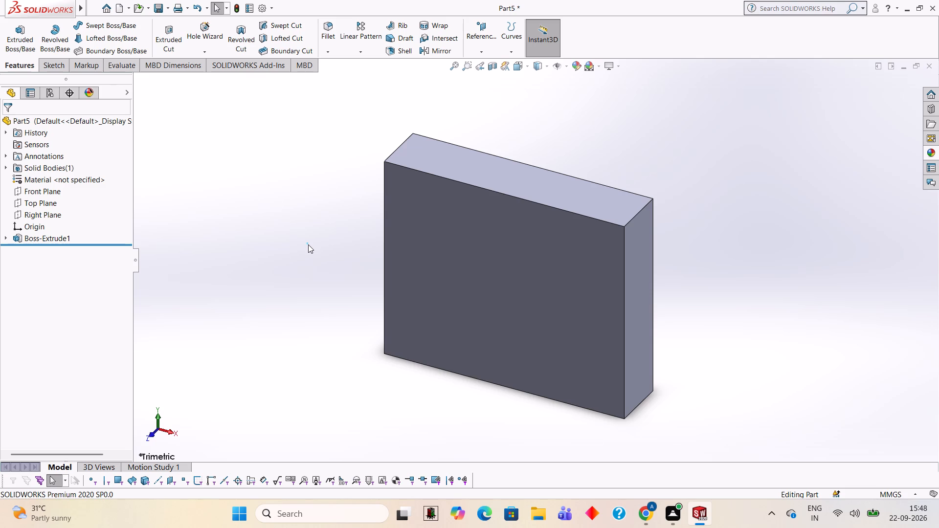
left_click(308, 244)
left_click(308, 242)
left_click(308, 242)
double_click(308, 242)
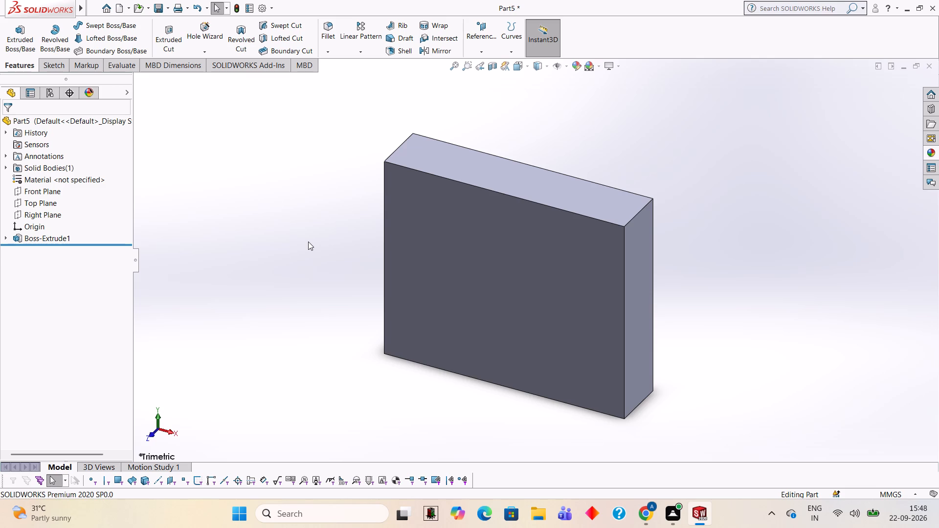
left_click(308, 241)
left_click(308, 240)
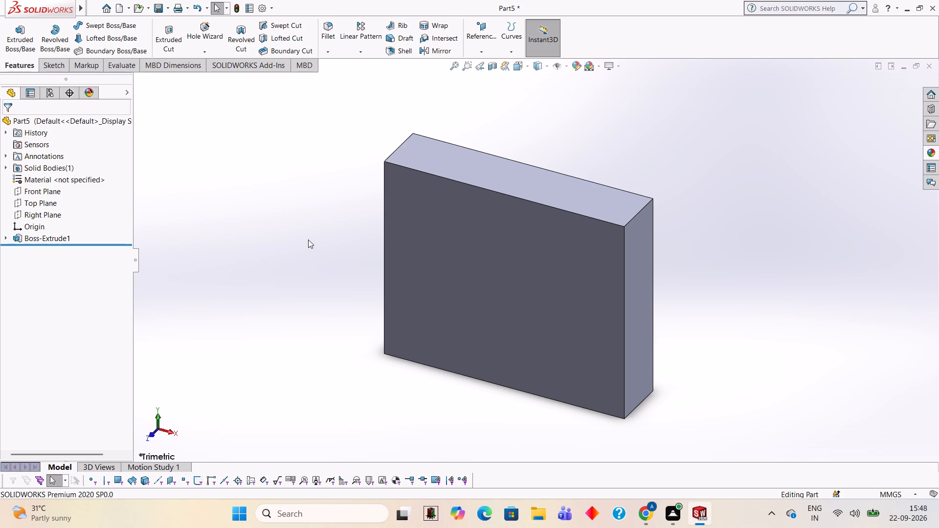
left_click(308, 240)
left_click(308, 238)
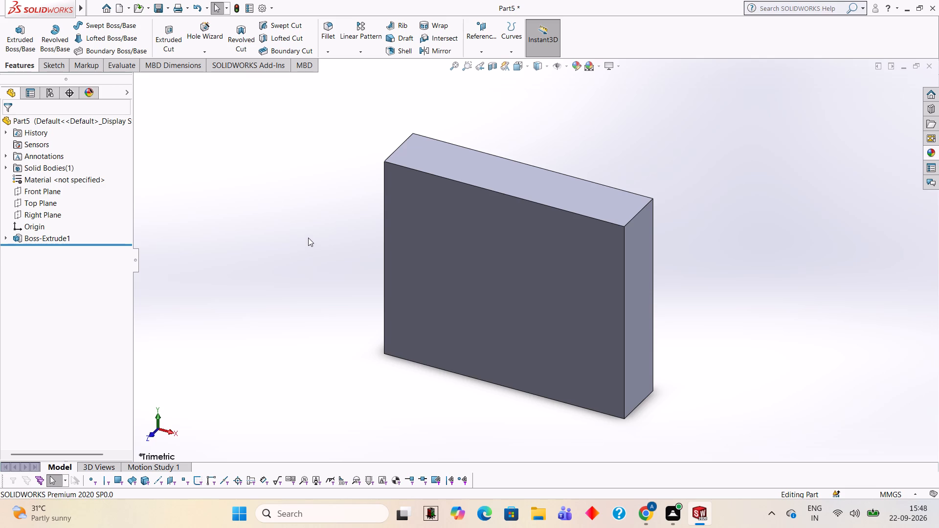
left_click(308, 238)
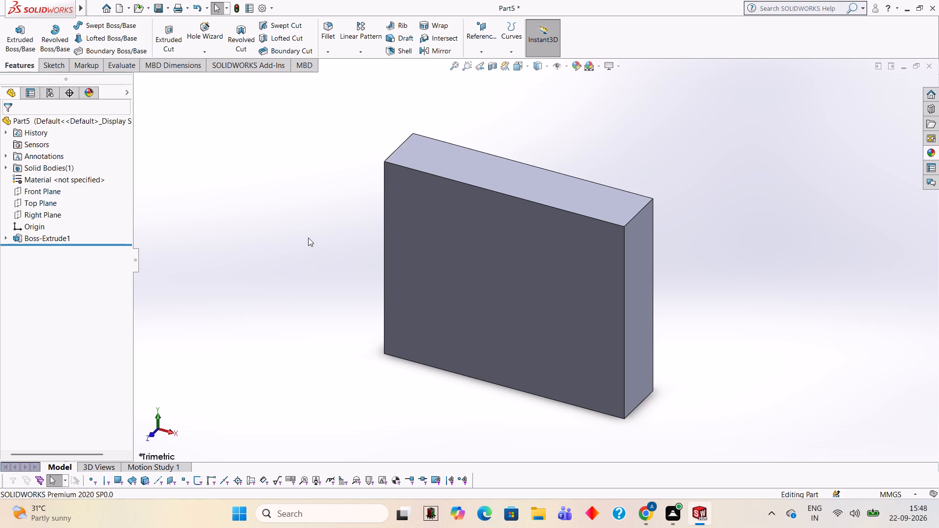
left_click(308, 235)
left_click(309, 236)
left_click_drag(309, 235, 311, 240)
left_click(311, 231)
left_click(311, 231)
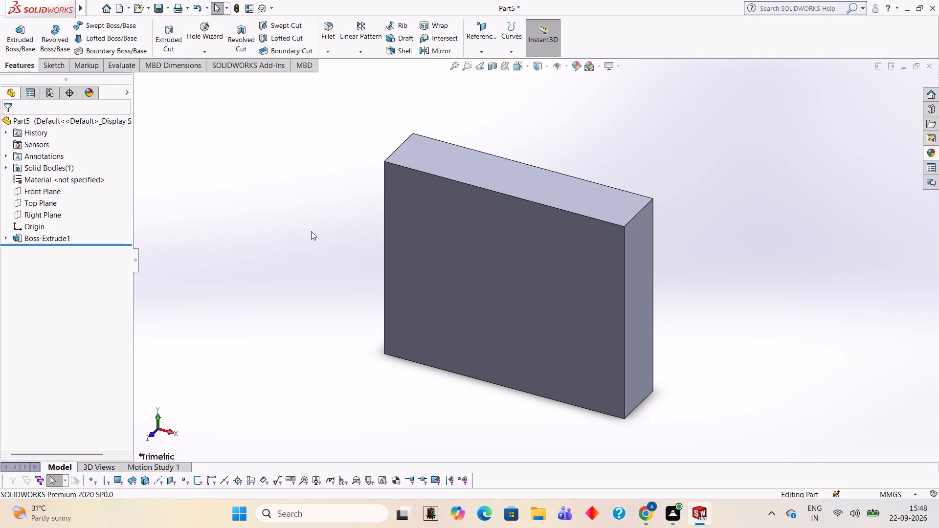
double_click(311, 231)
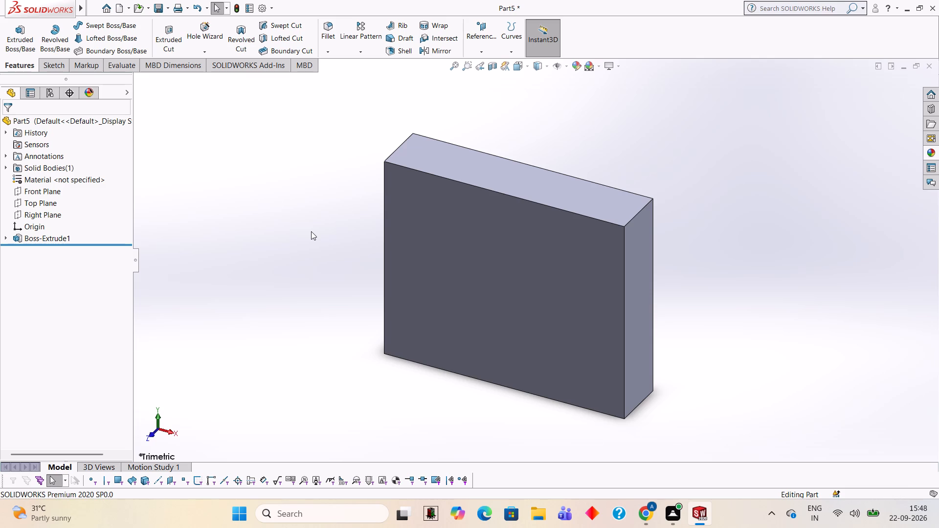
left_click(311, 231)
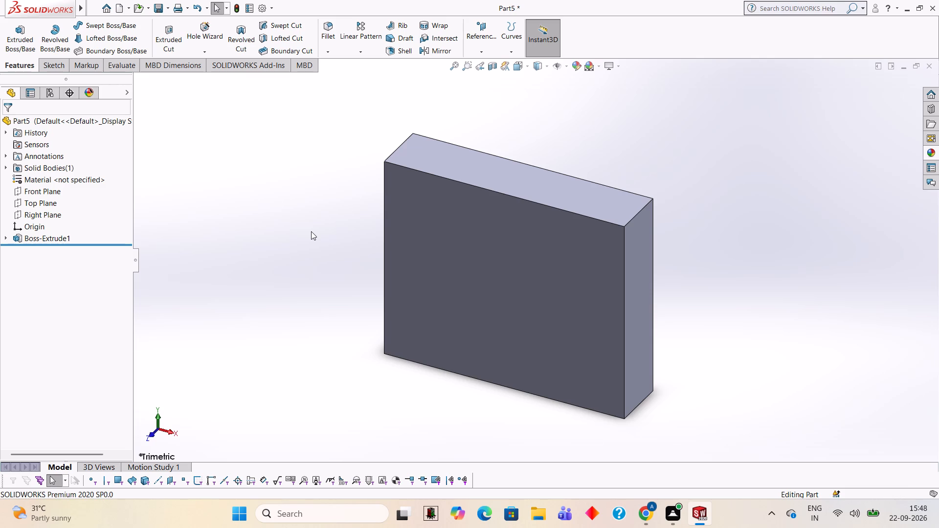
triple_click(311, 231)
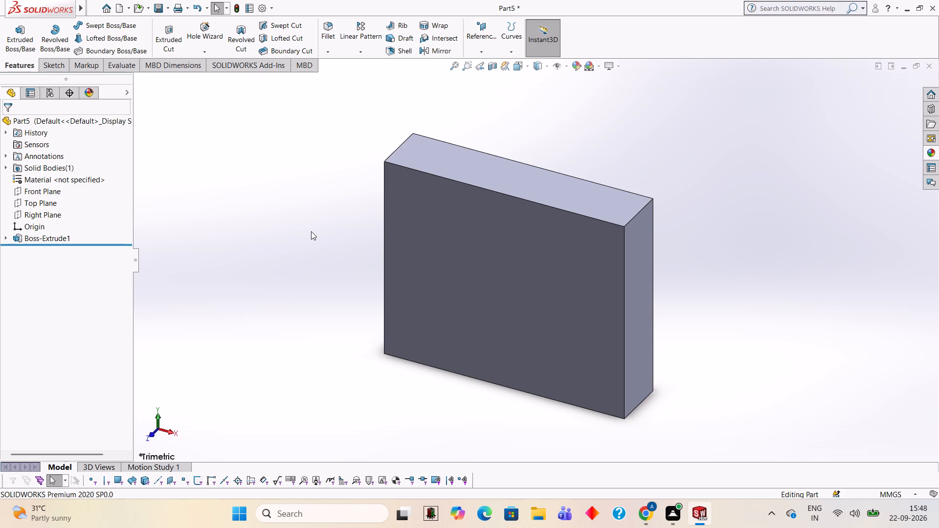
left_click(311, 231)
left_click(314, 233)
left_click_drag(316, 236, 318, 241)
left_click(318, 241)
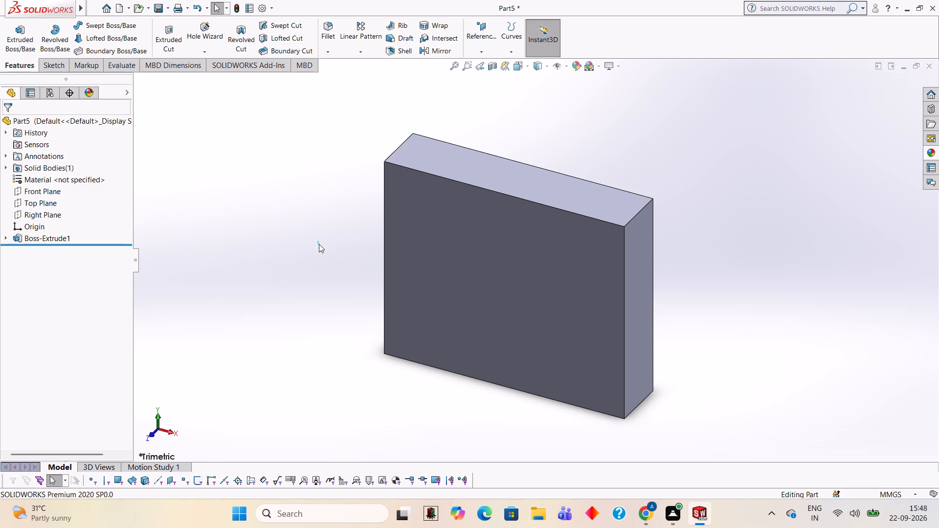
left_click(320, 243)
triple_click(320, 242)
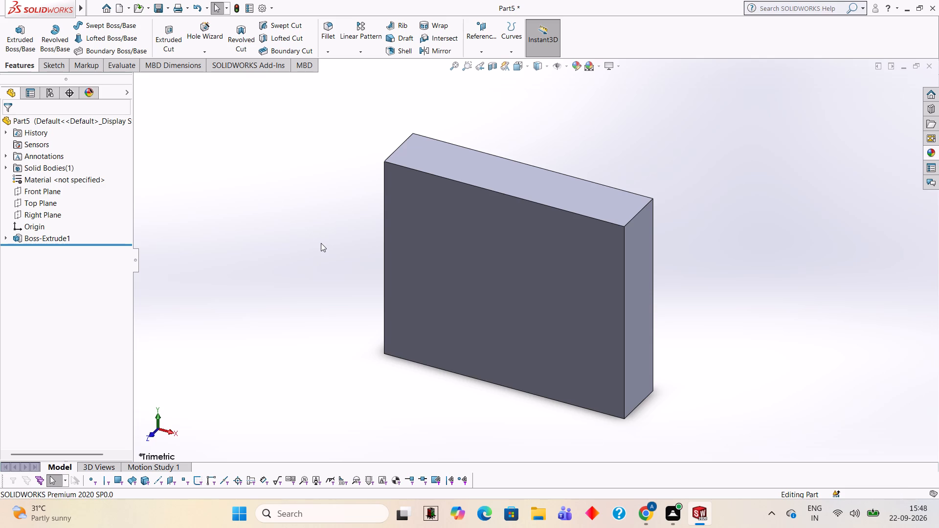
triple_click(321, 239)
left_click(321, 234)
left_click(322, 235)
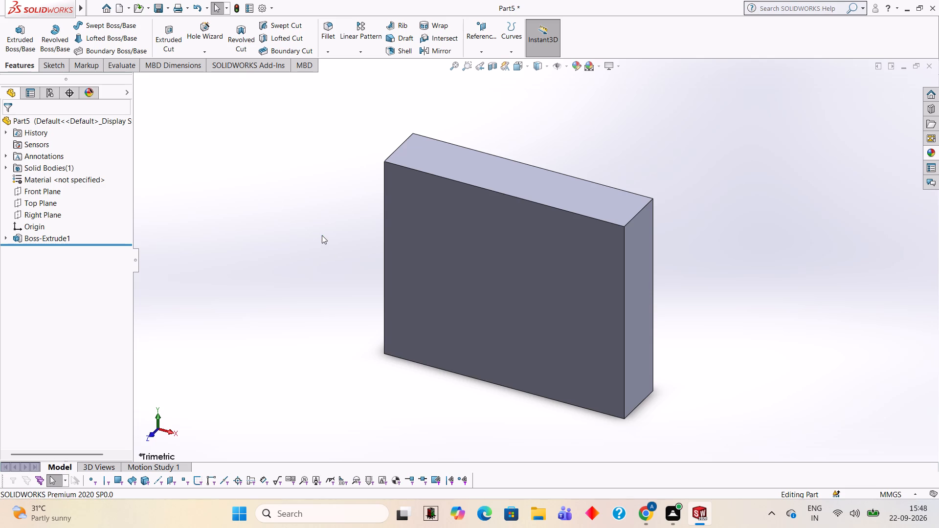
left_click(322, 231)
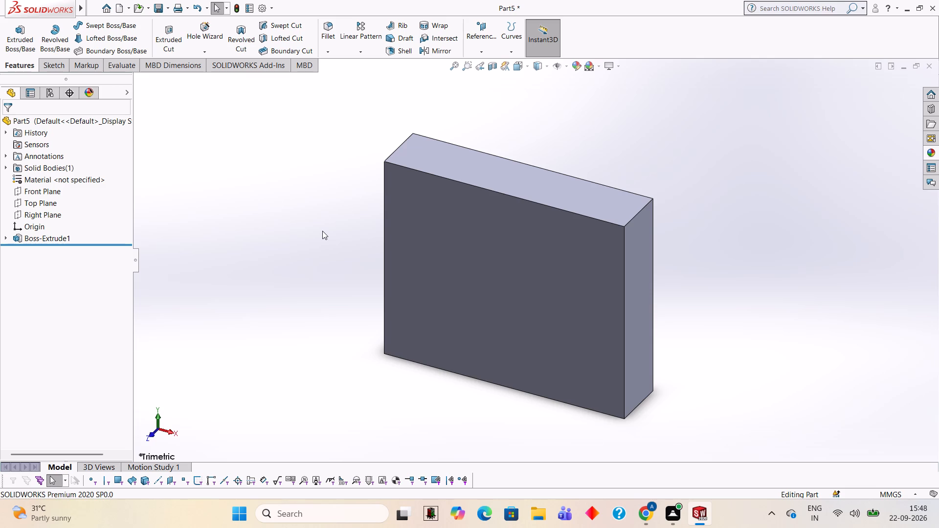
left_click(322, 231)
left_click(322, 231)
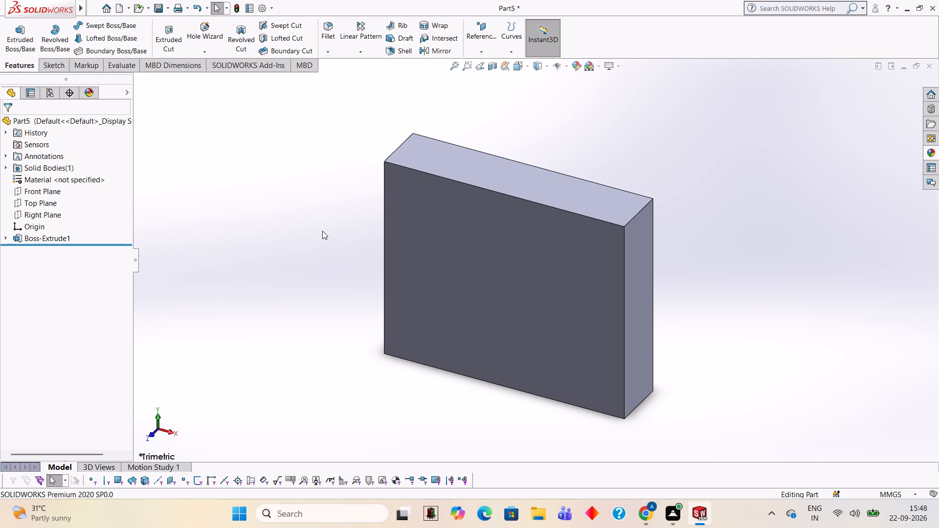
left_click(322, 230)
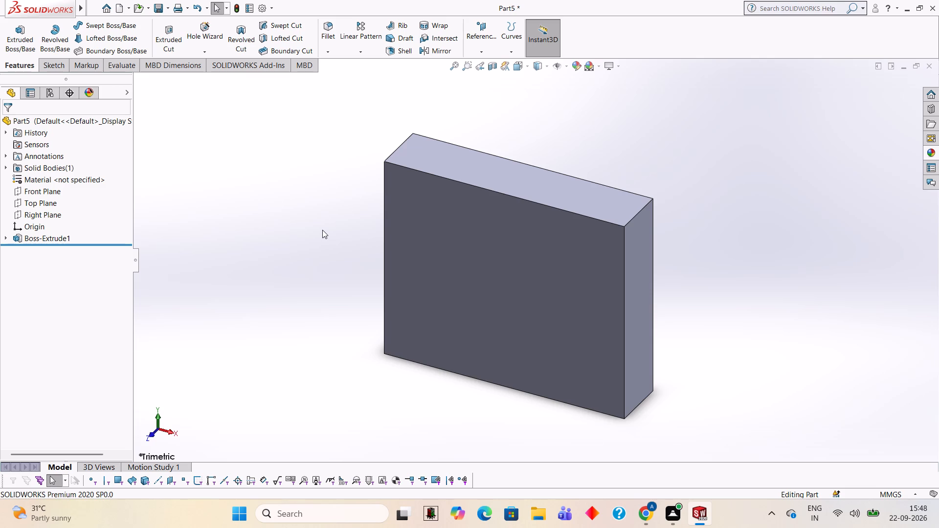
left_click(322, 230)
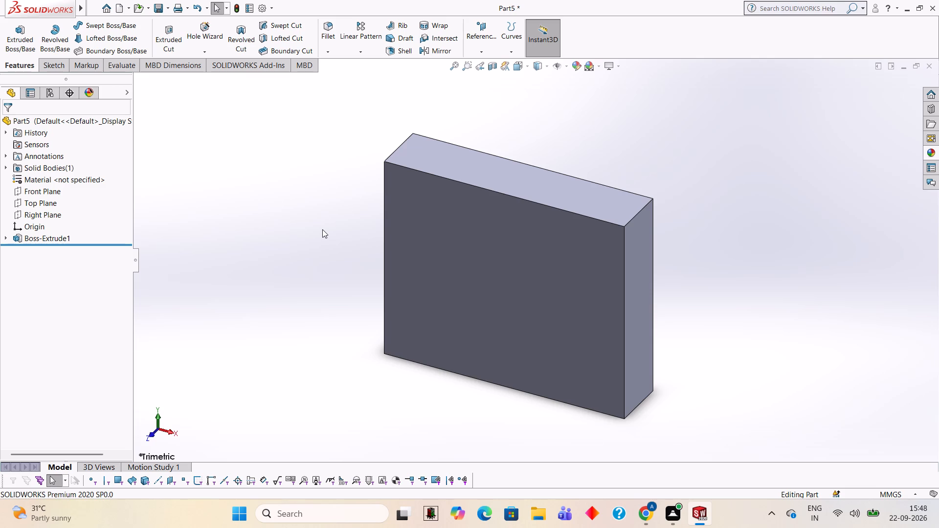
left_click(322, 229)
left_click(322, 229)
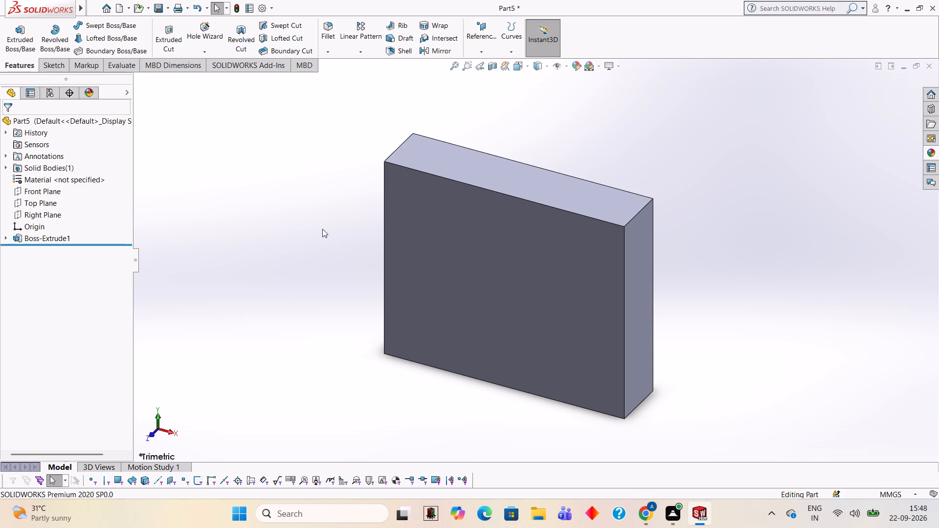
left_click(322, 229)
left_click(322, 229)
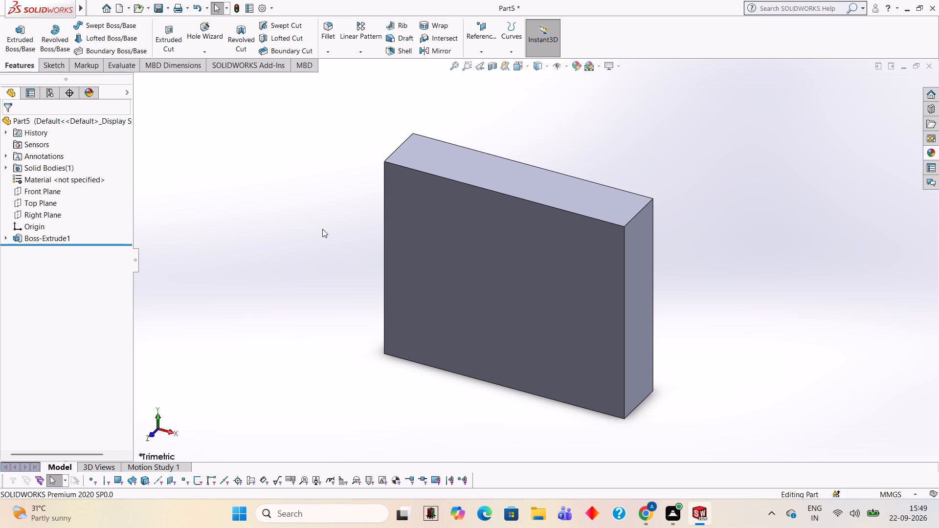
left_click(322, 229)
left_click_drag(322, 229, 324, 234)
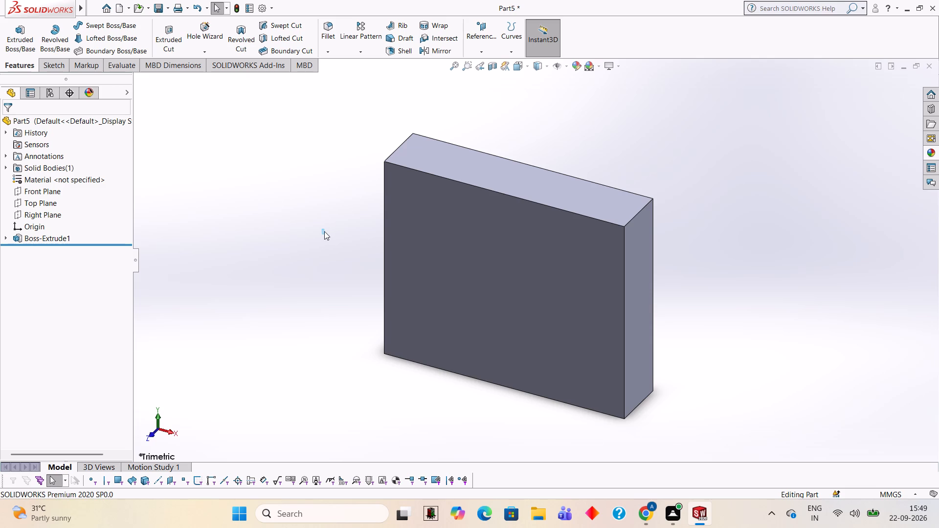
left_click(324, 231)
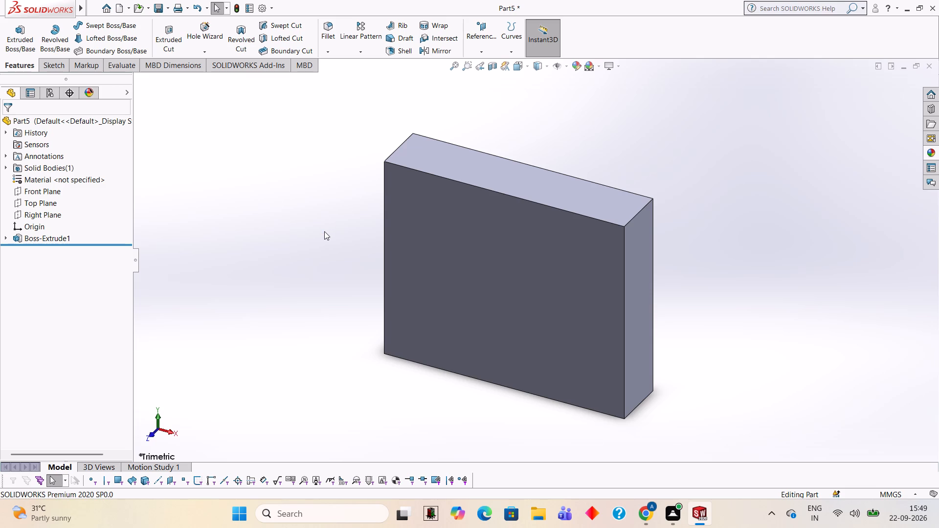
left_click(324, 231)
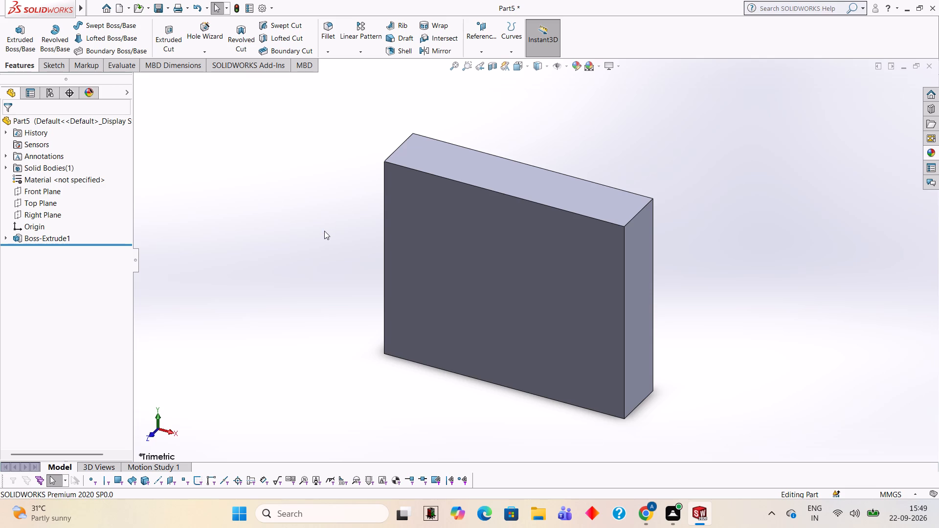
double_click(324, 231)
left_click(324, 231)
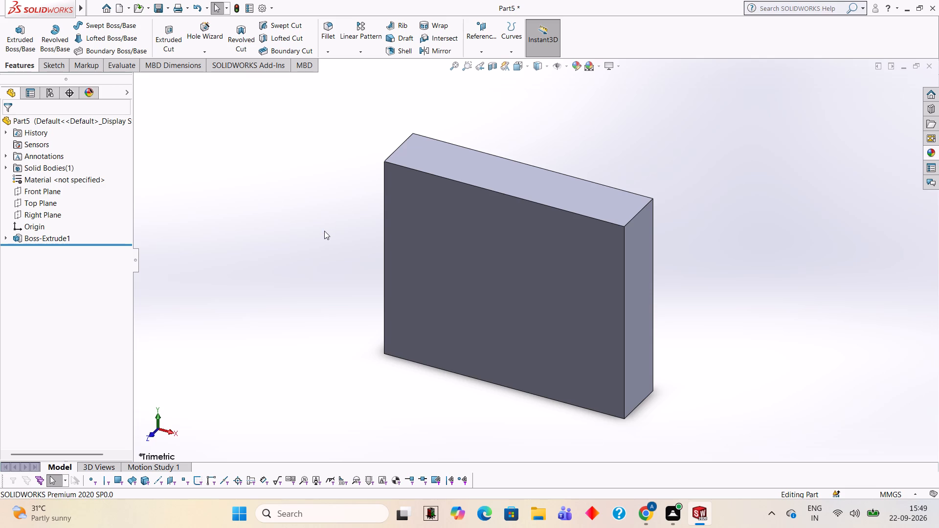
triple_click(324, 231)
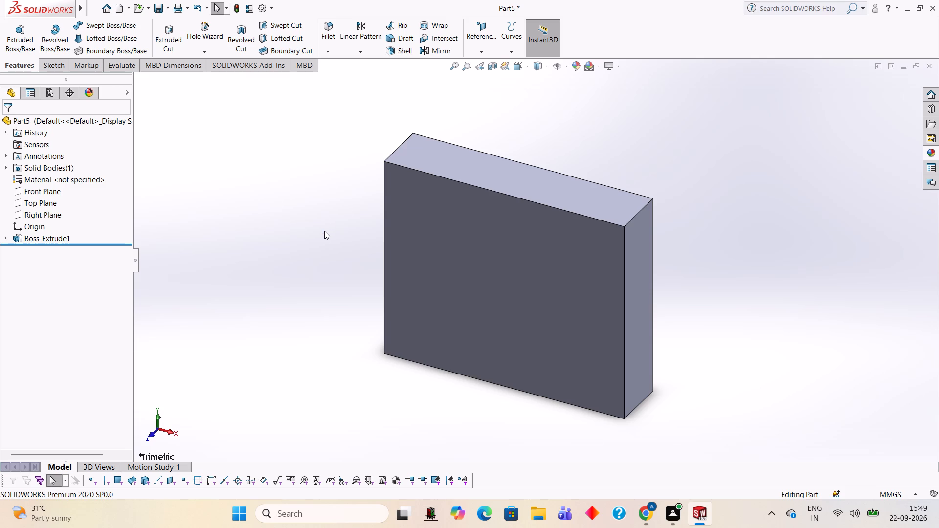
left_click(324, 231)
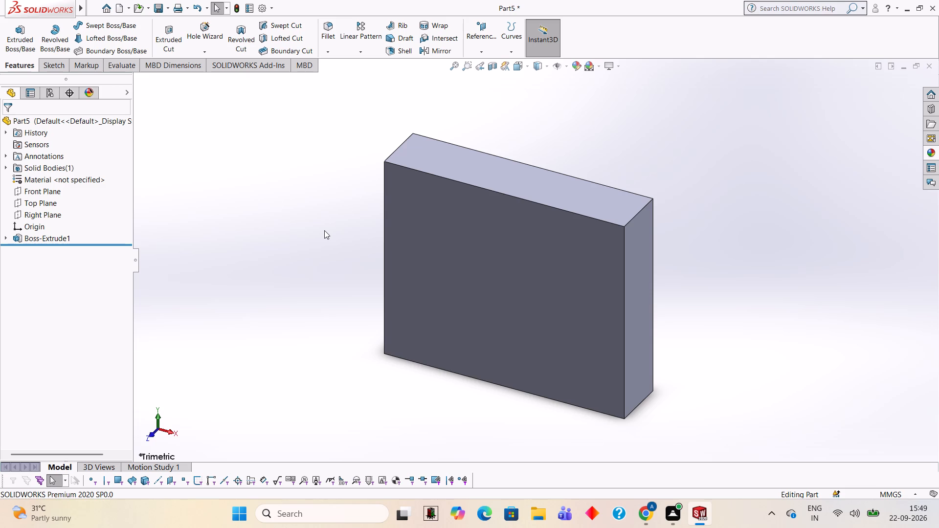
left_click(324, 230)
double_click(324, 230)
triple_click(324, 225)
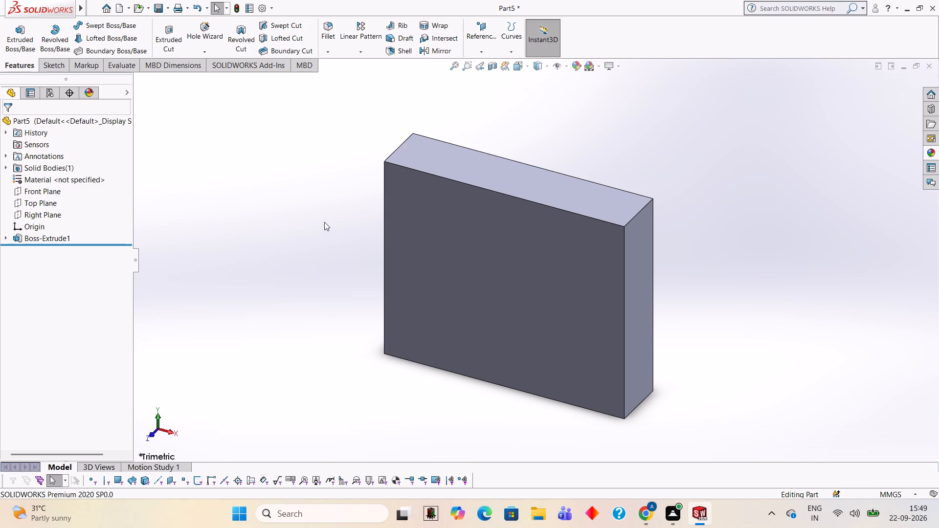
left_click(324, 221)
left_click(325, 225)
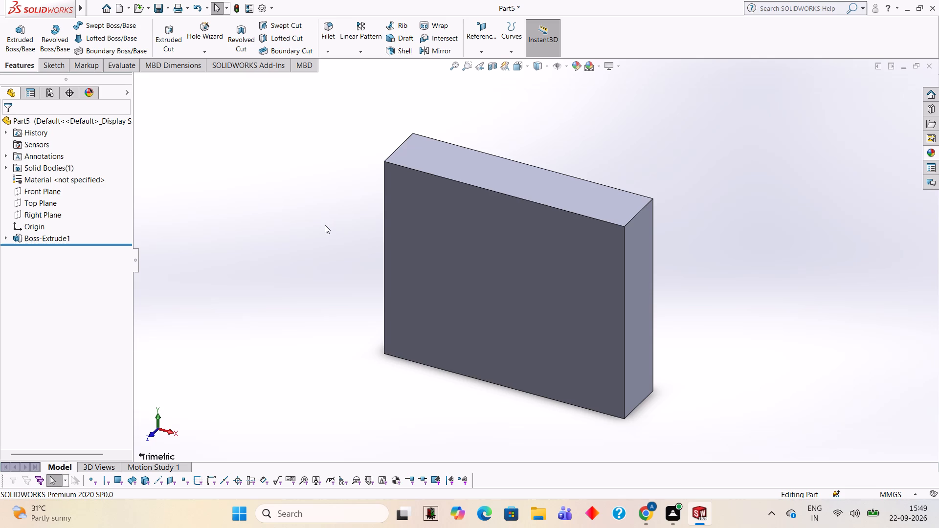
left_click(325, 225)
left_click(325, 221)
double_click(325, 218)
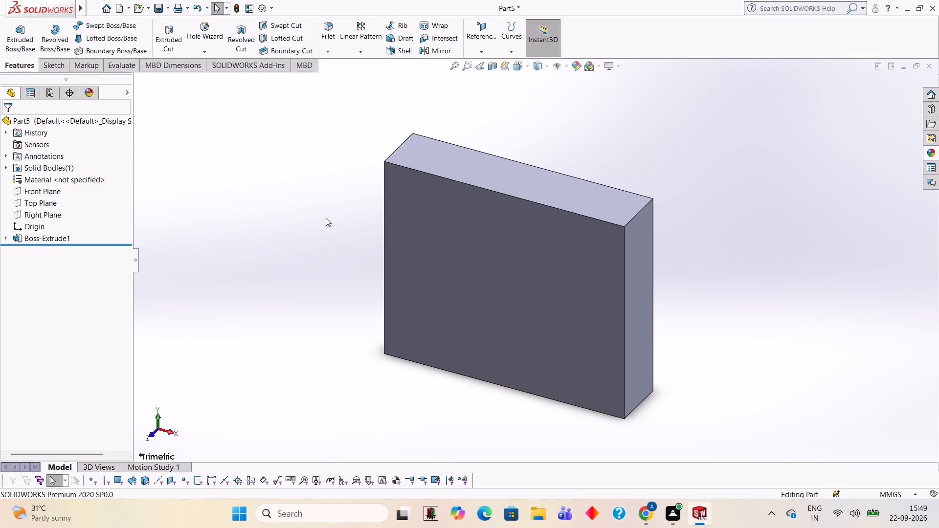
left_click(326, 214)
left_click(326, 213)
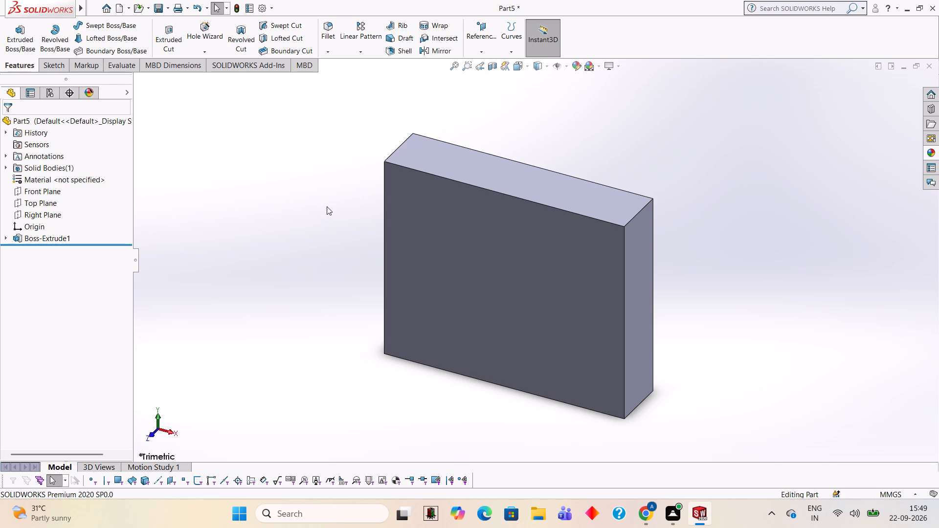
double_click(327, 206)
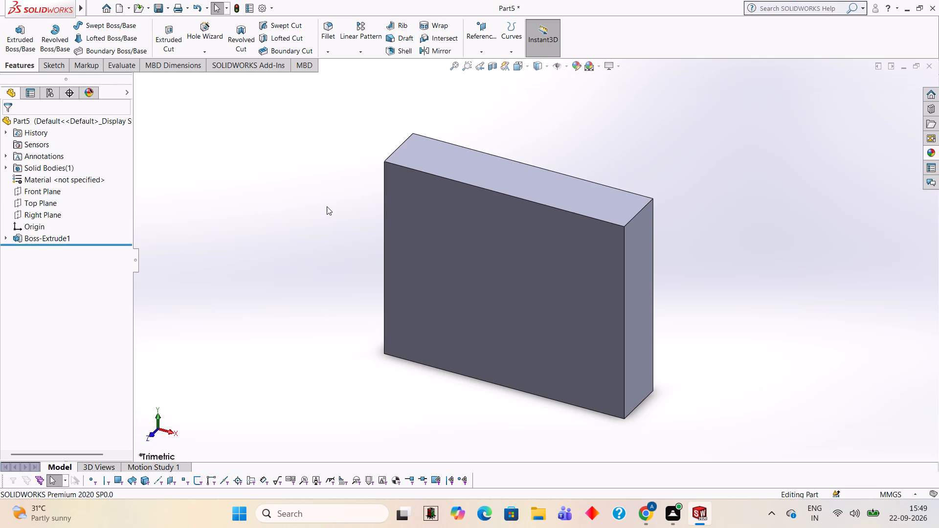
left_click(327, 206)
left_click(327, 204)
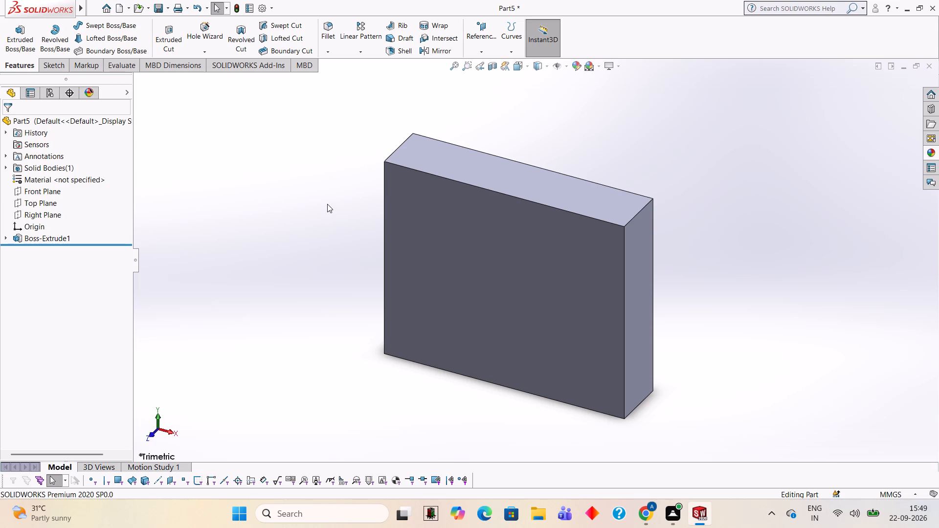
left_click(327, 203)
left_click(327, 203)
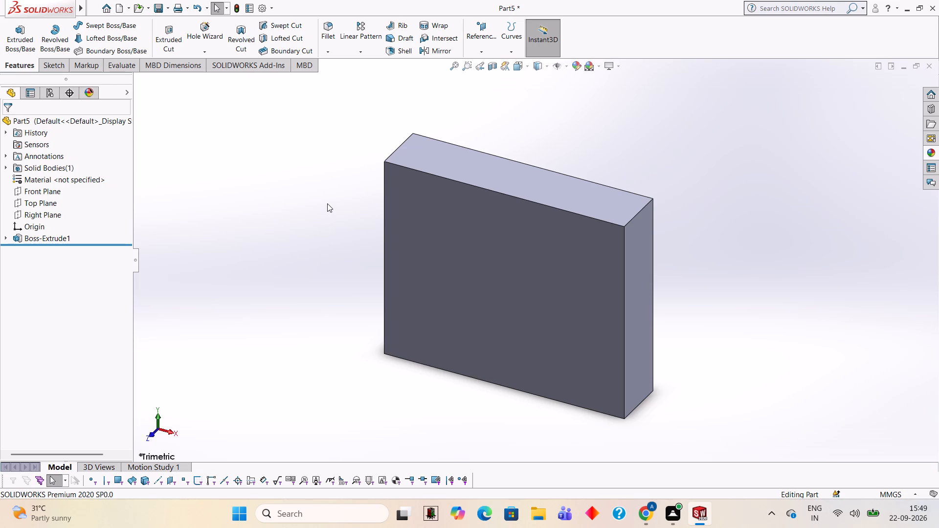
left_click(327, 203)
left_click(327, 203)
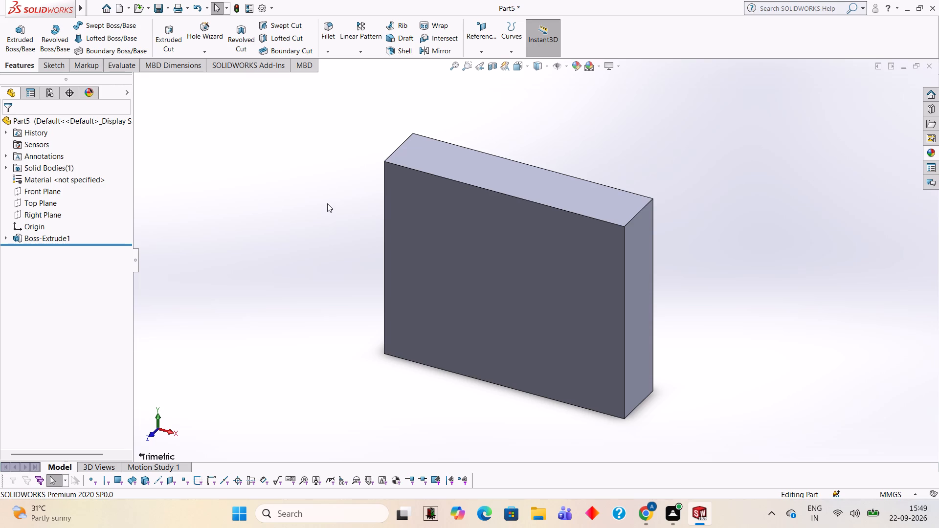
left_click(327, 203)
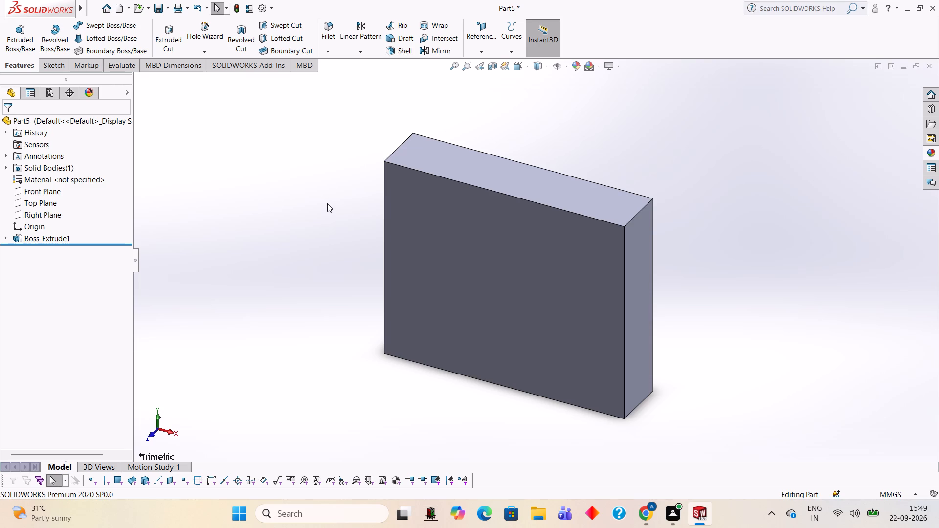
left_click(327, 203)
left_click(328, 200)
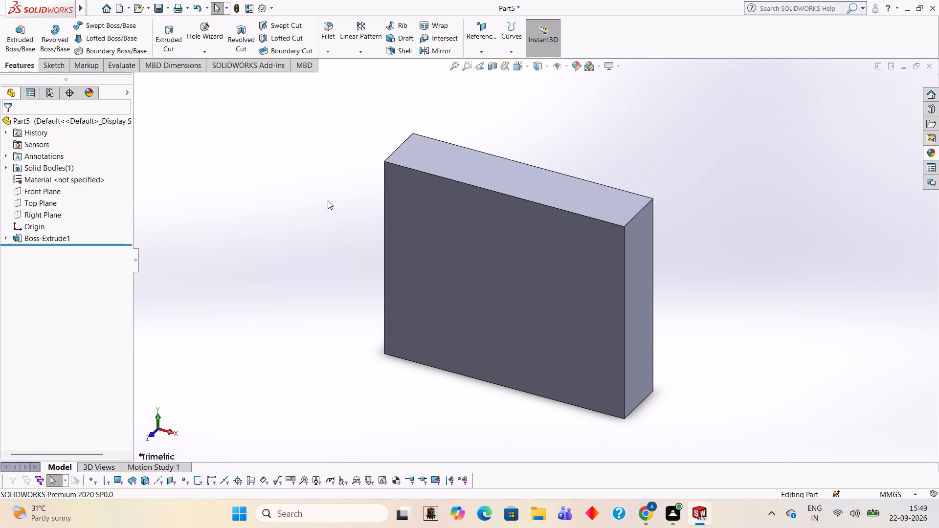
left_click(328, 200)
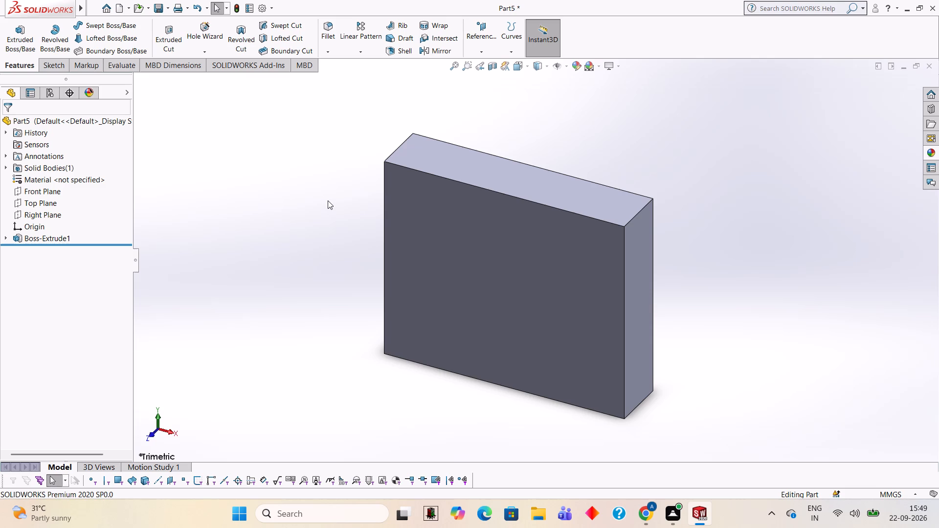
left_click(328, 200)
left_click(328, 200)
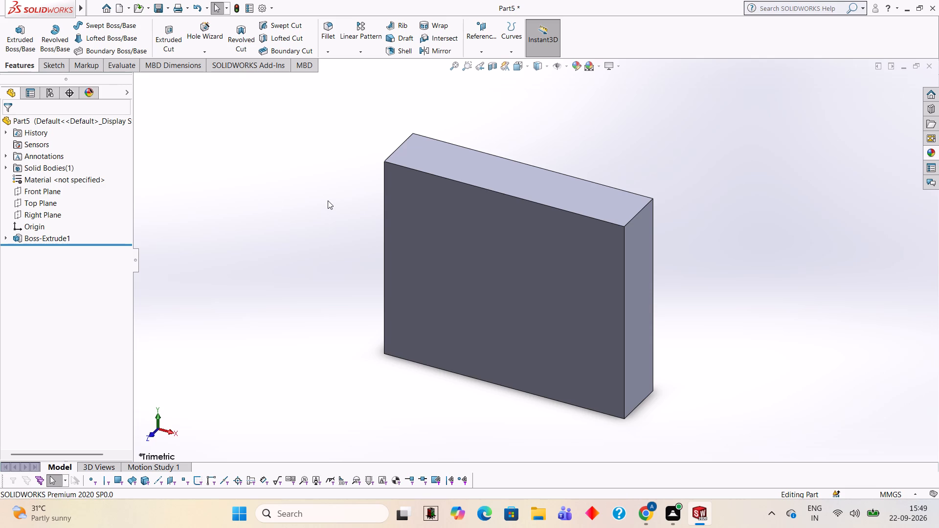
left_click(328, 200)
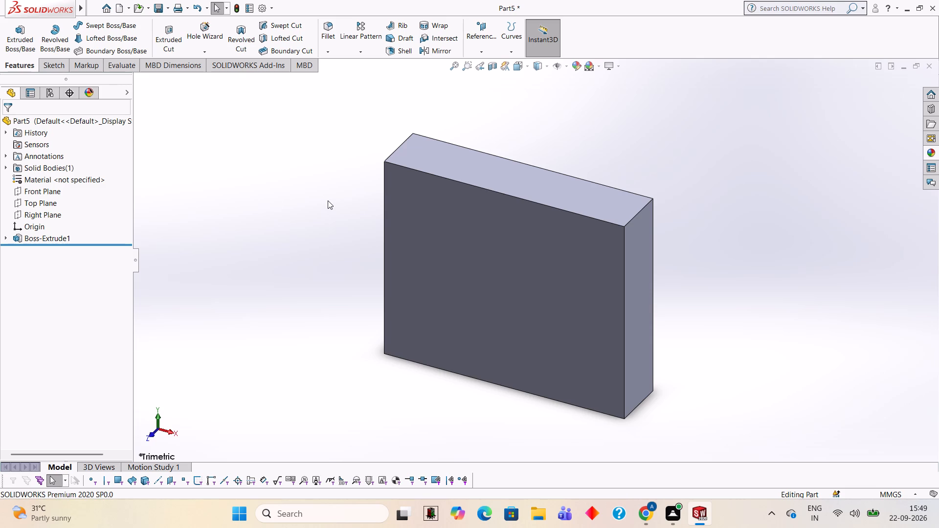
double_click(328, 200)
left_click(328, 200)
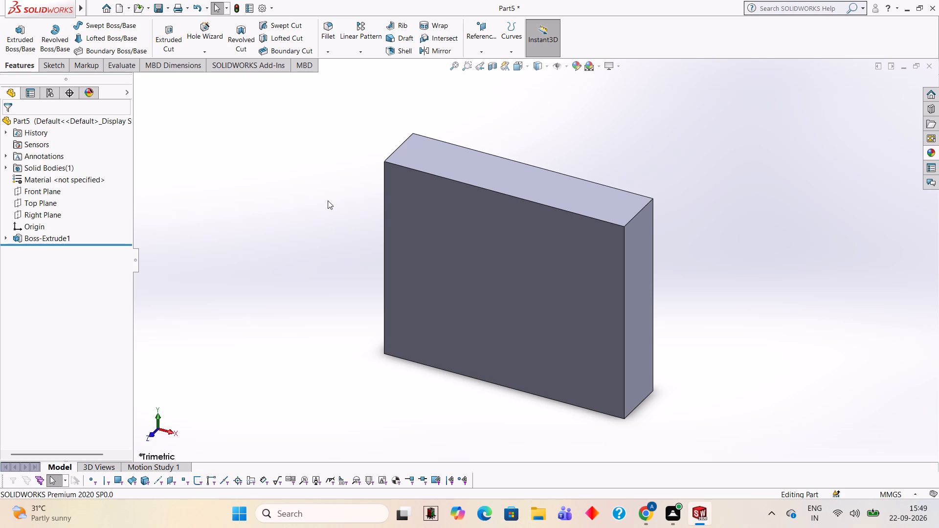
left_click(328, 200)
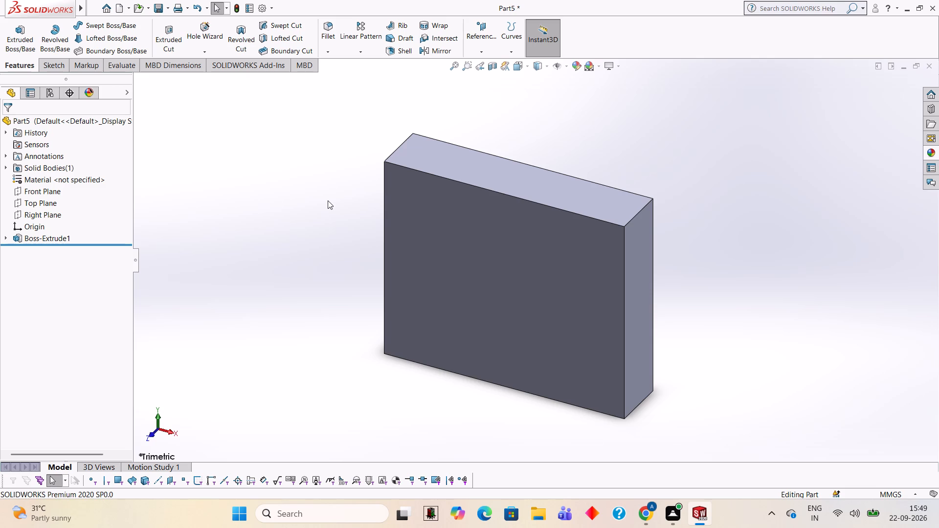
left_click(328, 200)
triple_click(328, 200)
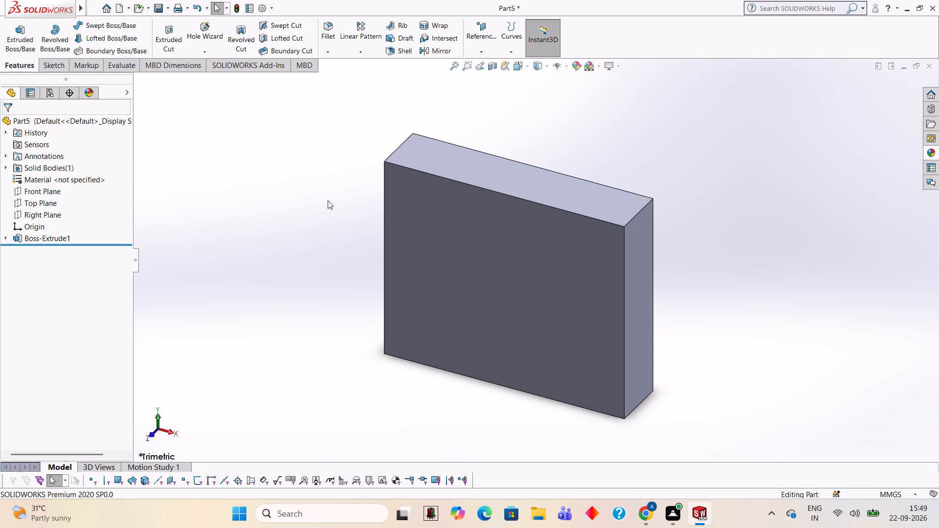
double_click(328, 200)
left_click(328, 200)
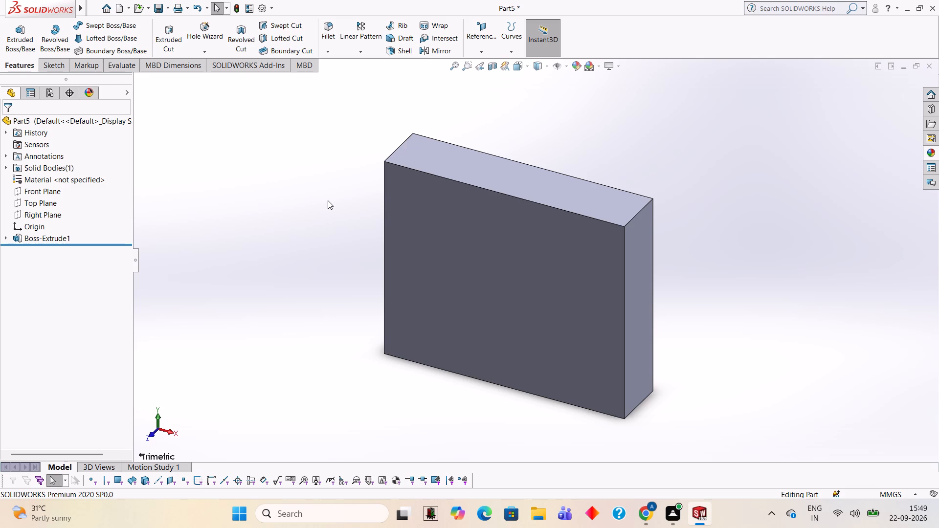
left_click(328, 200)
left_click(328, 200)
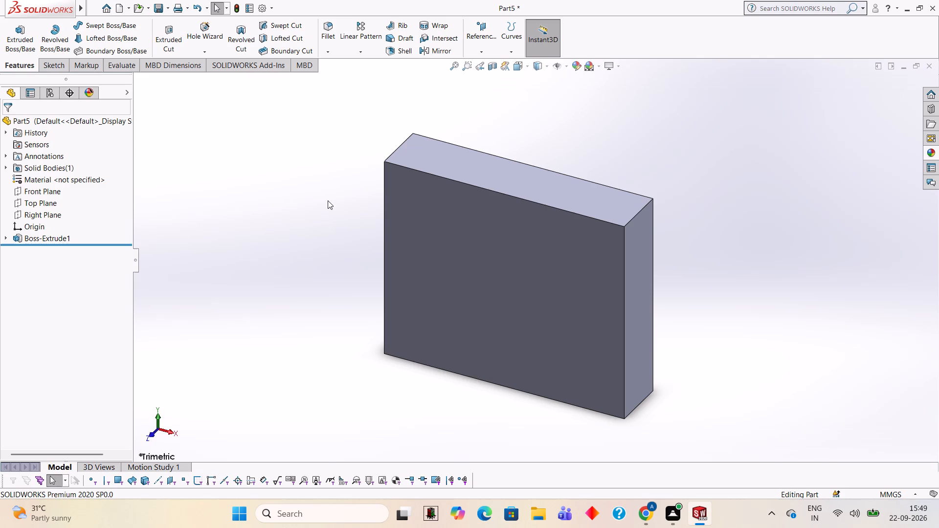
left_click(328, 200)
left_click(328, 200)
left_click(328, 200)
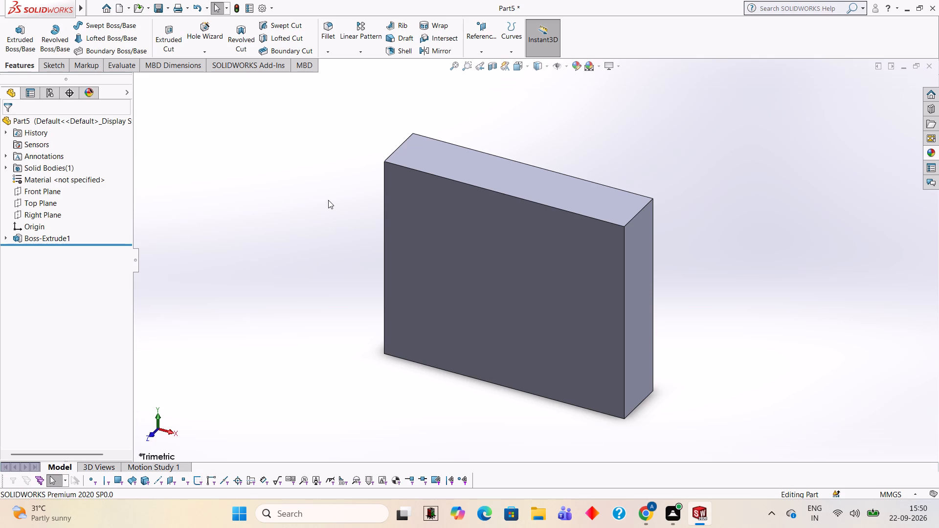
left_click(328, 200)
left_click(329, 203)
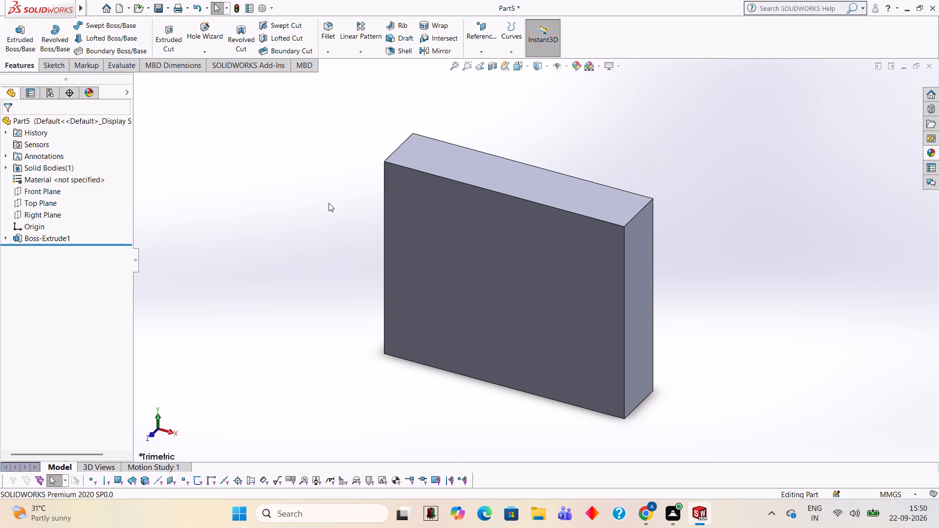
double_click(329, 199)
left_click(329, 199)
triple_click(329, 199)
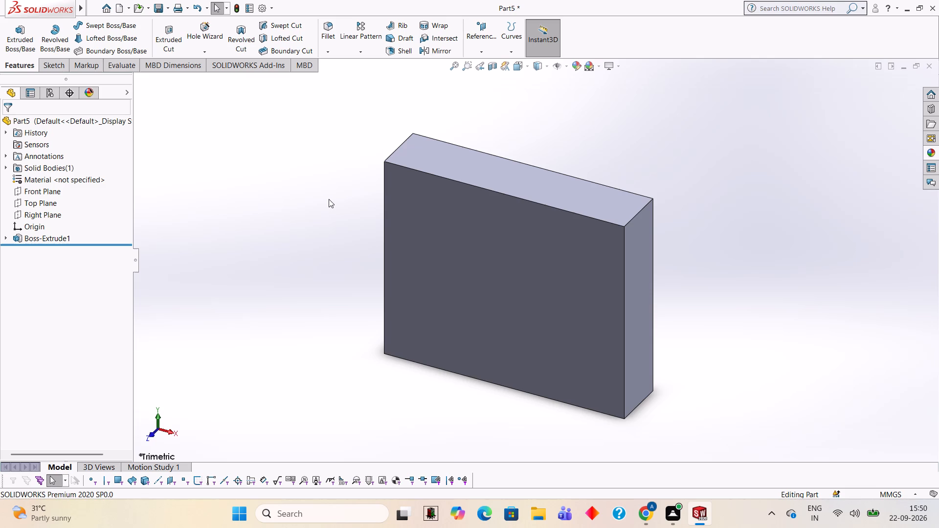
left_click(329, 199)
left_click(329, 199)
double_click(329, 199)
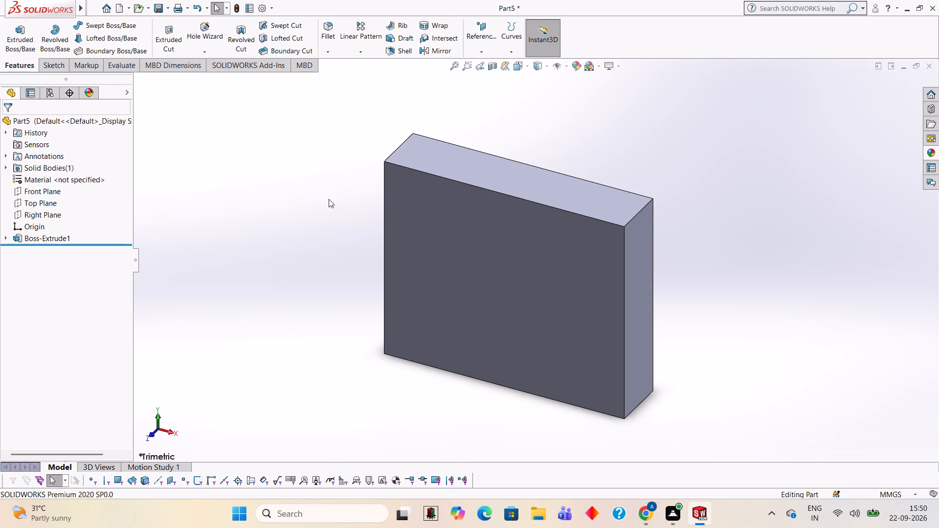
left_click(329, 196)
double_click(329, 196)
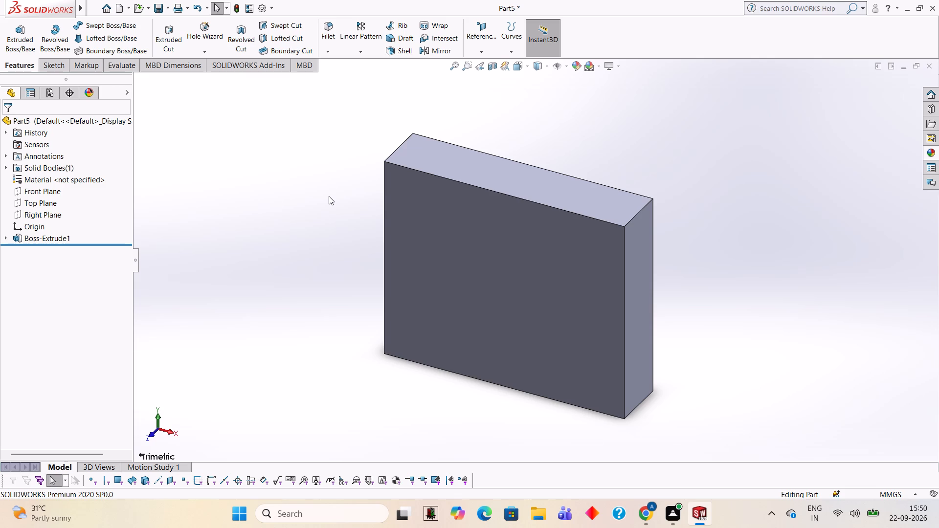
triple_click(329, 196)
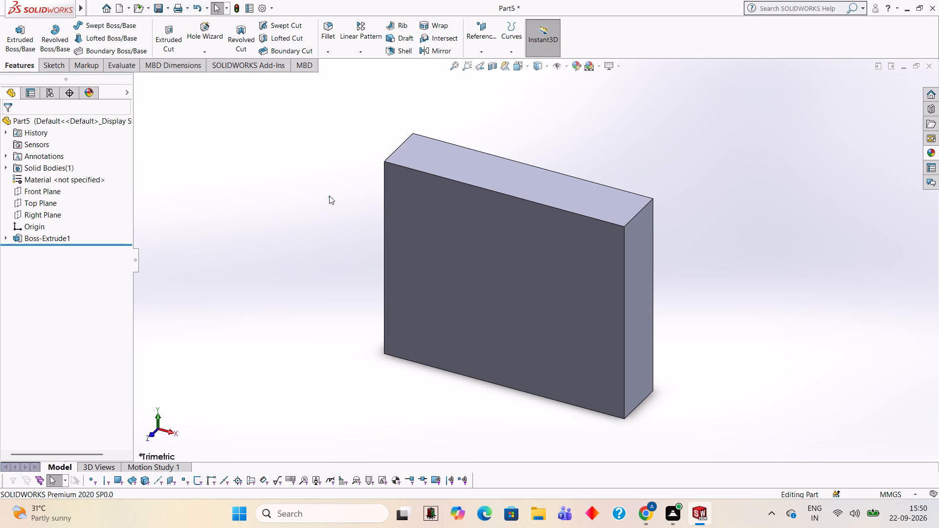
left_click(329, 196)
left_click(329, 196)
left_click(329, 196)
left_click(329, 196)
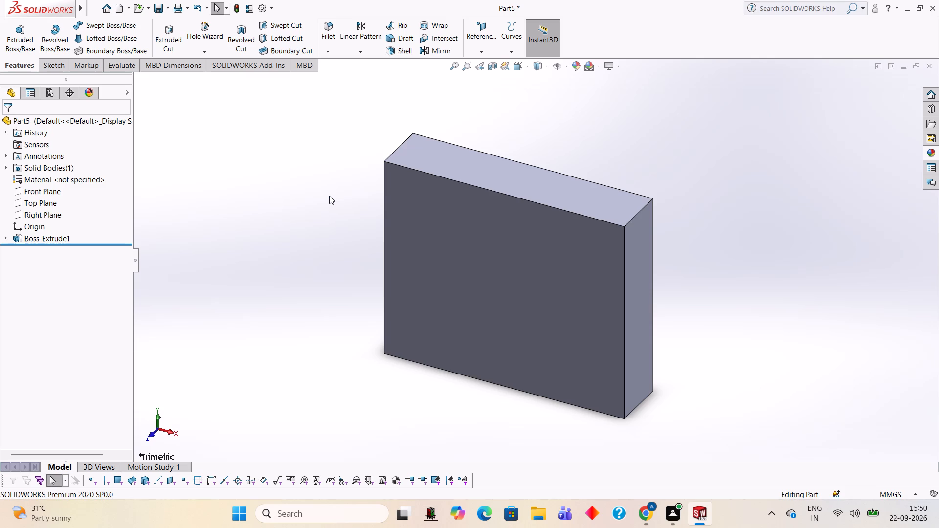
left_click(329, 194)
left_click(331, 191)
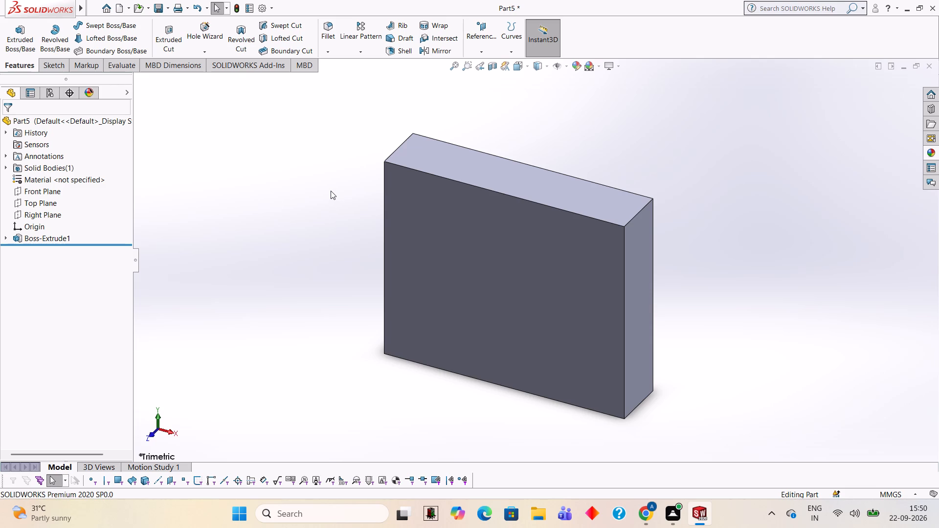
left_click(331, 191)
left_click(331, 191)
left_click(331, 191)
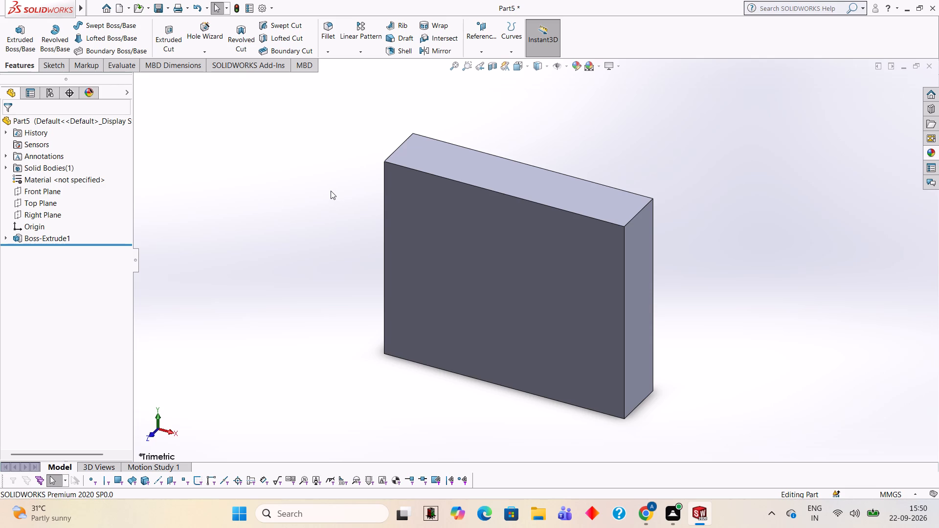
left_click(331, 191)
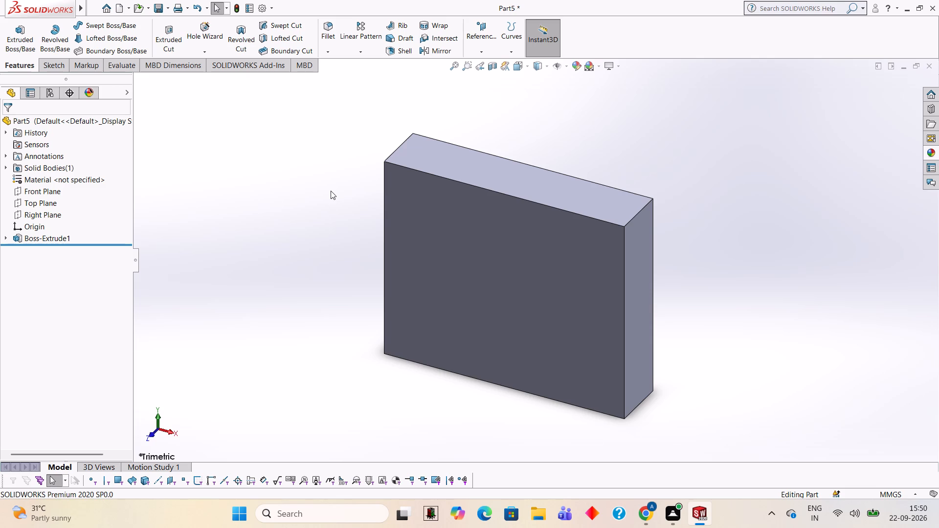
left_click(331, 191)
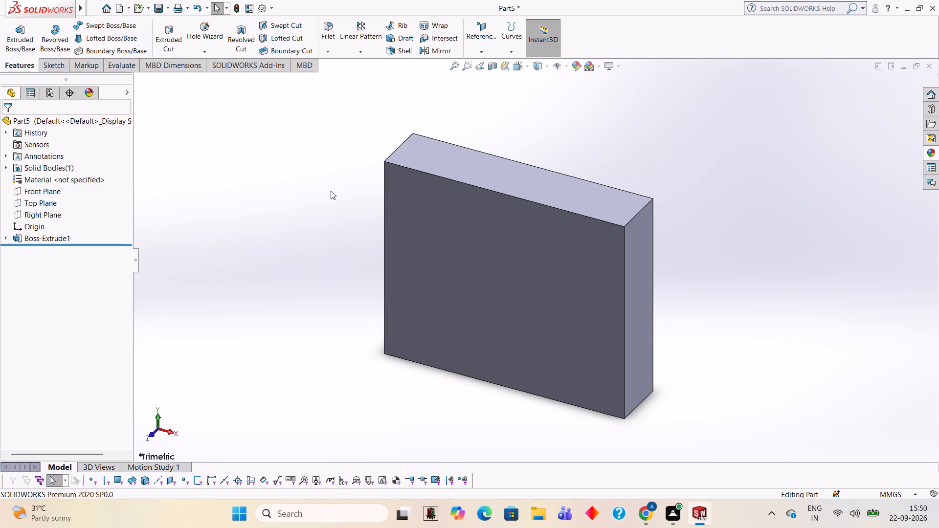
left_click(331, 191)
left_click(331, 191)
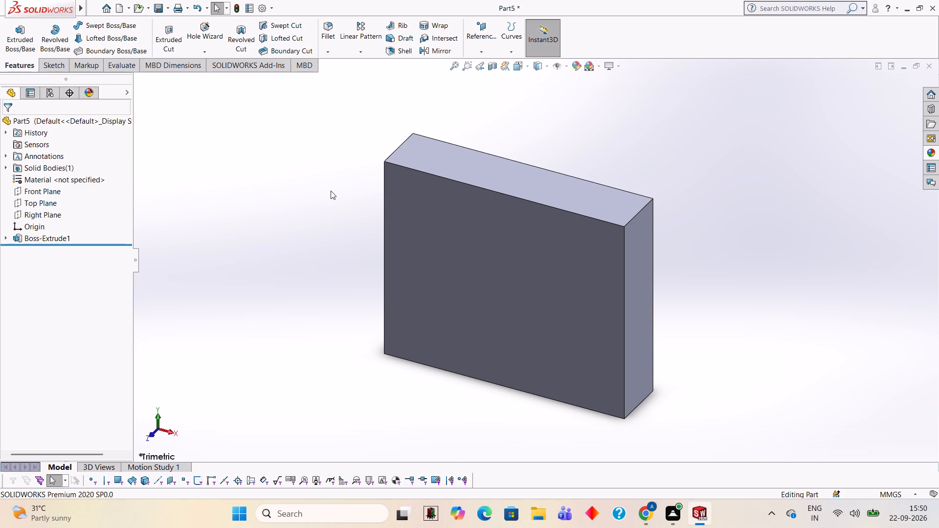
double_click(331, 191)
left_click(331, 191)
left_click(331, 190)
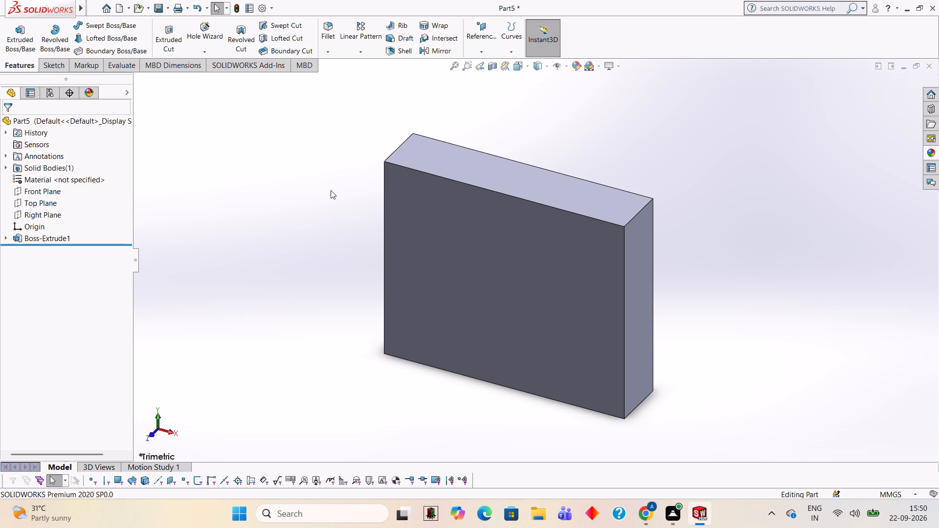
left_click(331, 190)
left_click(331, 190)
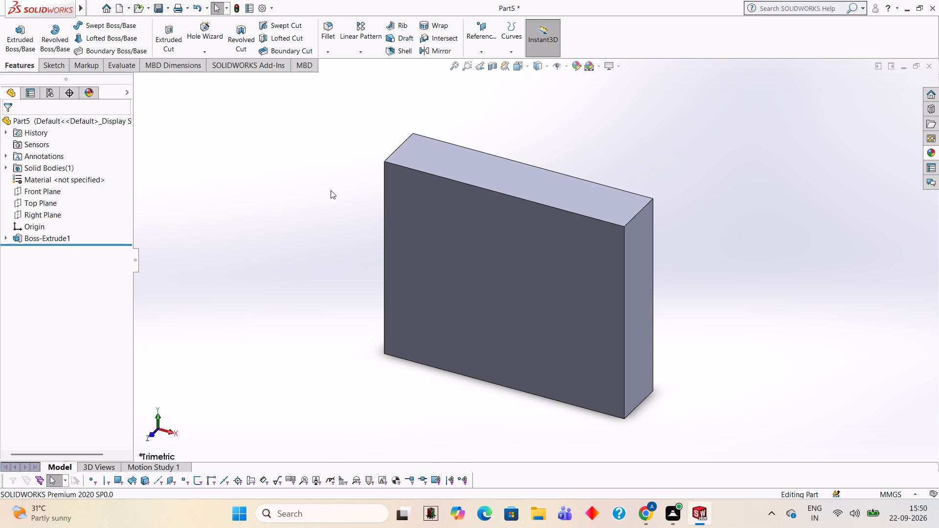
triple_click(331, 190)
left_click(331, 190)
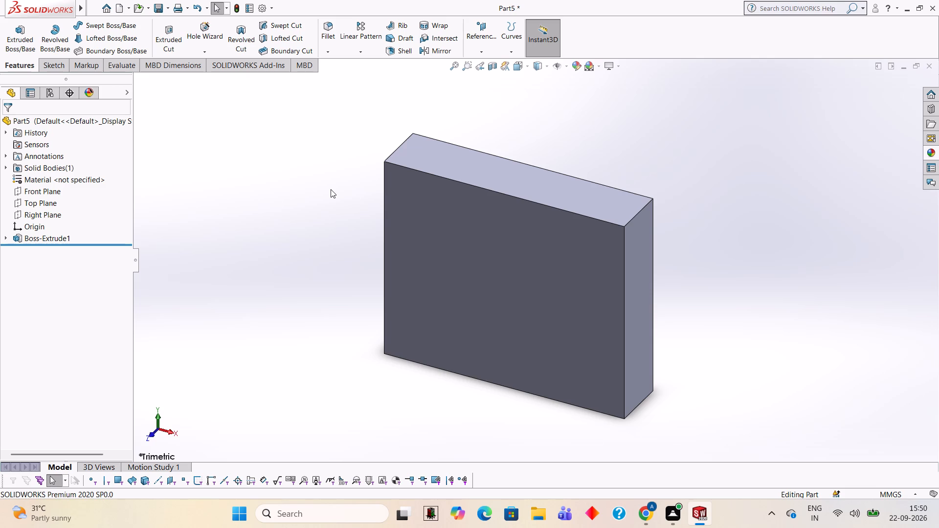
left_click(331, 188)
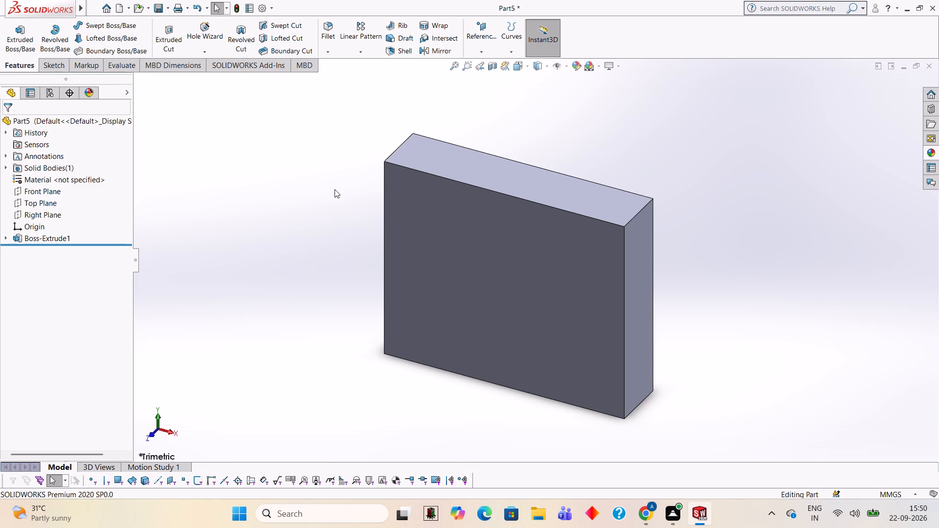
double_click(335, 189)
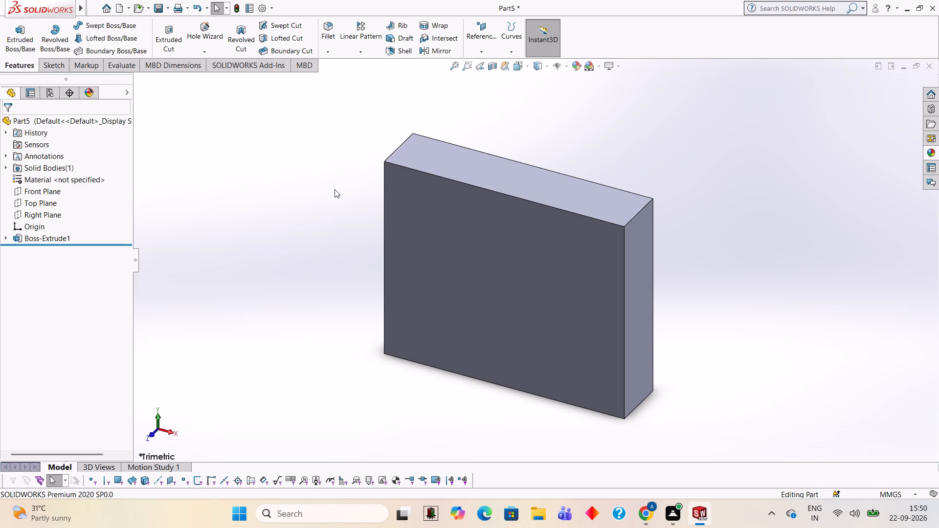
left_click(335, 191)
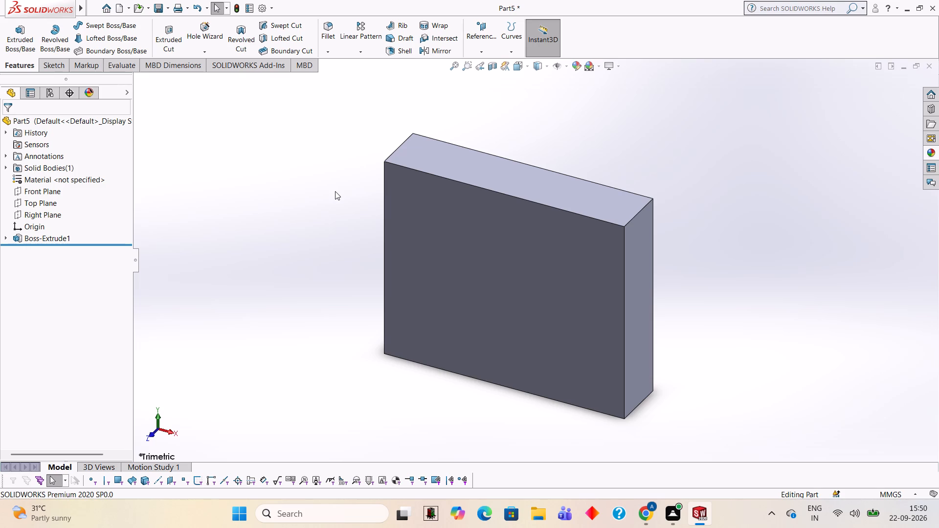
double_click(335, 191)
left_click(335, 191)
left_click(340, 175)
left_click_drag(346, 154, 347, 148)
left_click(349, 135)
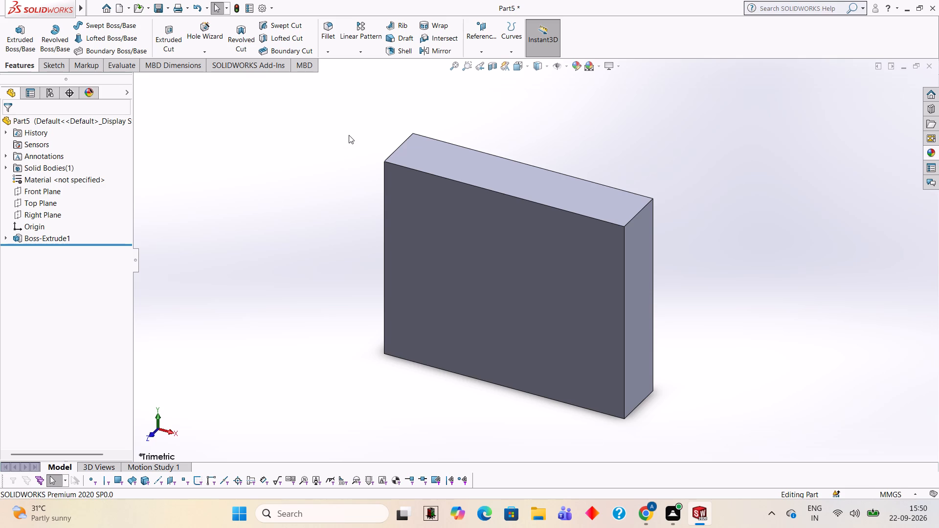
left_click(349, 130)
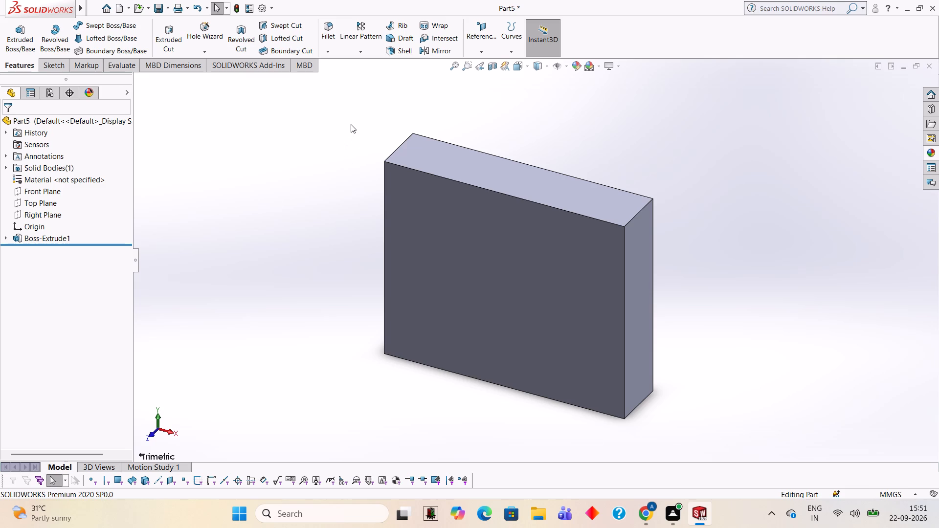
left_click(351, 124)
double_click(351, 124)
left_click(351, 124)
On the block's large front face, sketch a 36 mm line (42-6) along the top edge, starting from its right corner.
left_click(509, 244)
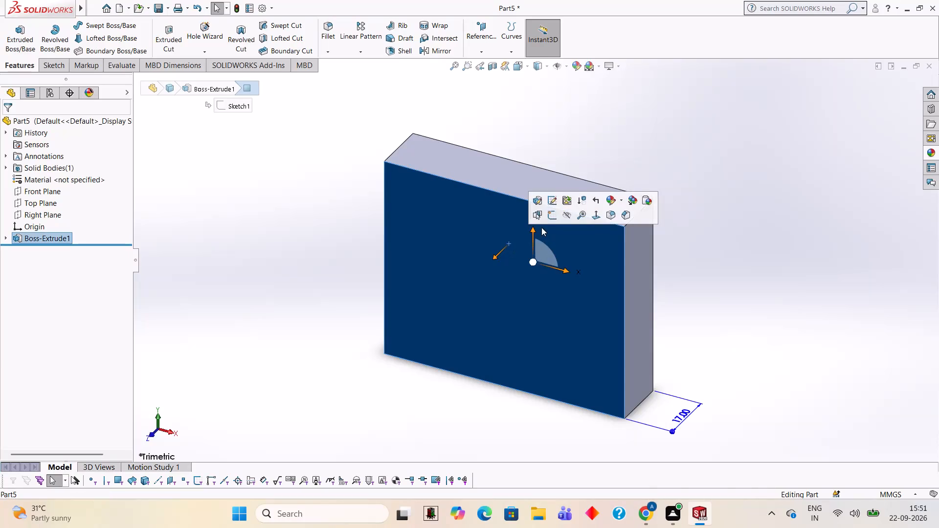
left_click(553, 218)
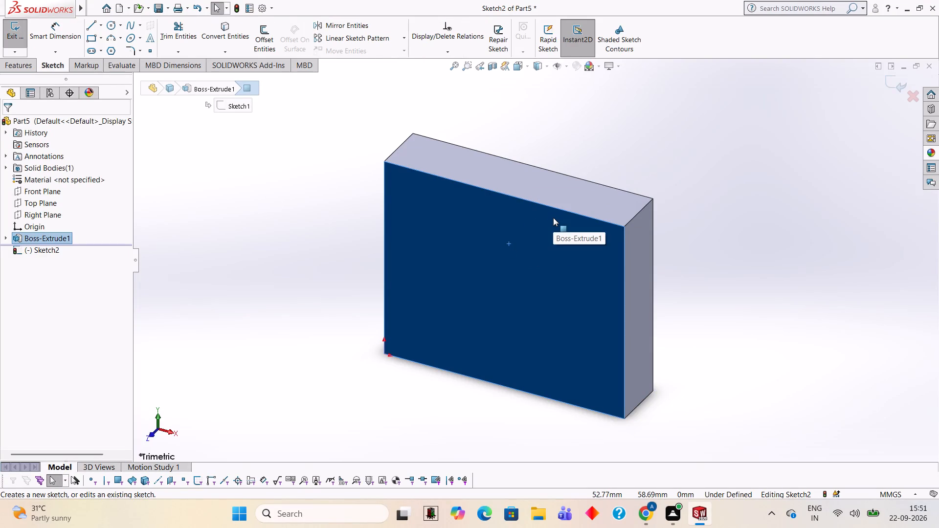
key("ctrl+8")
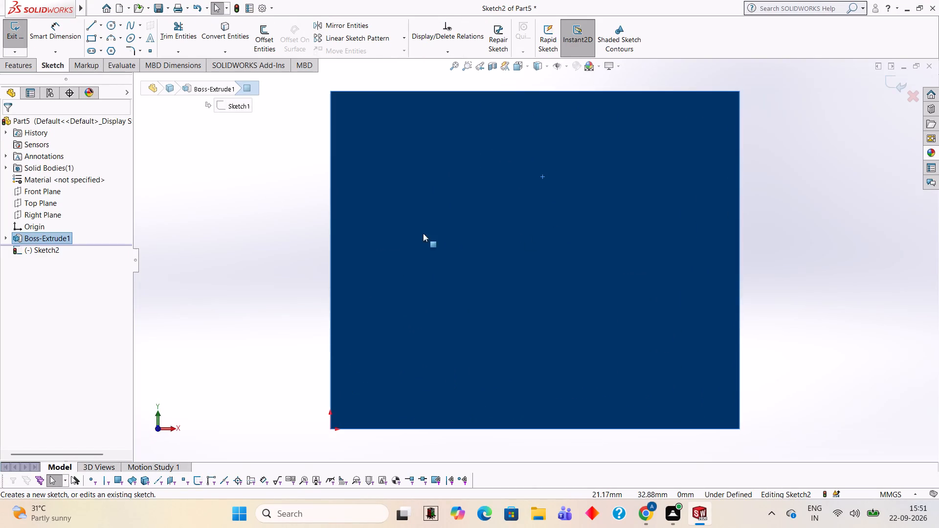
left_click(96, 24)
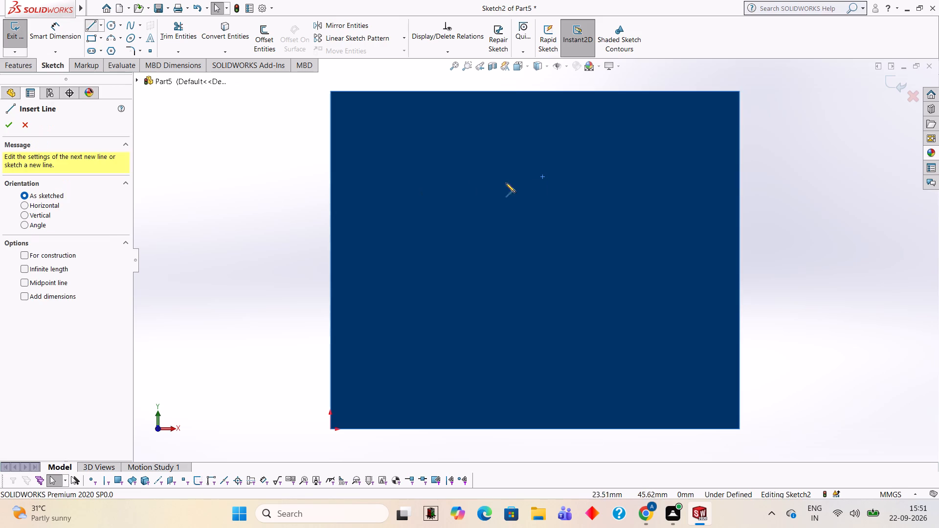
left_click(739, 92)
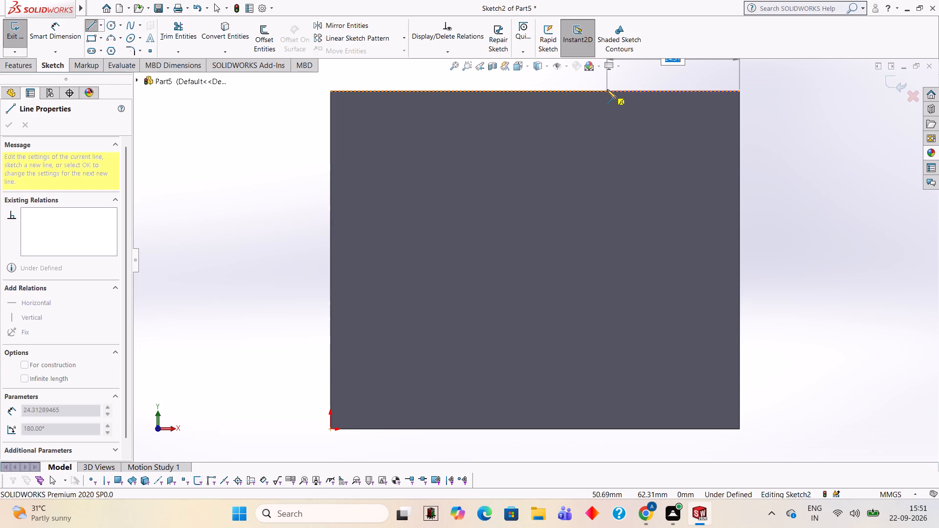
scroll(607, 89, "down", 1)
scroll(607, 89, "up", 1)
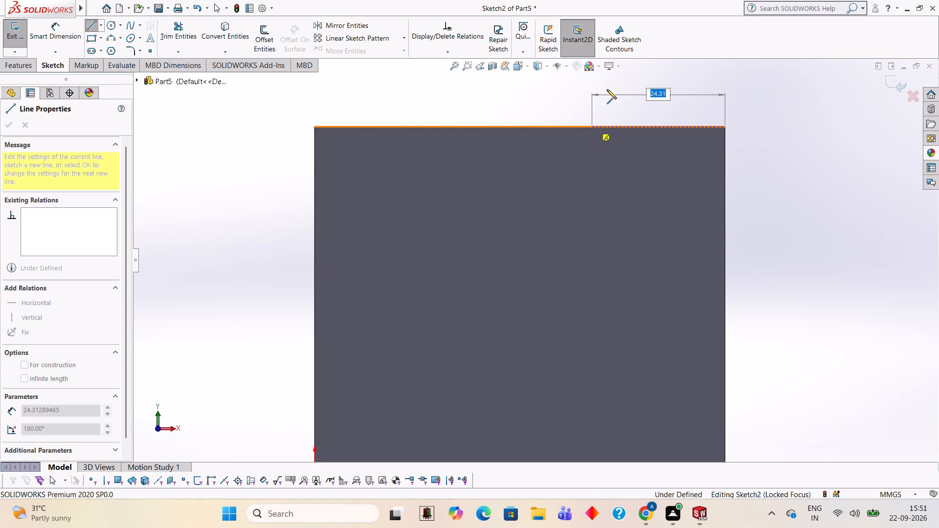
type("42-6")
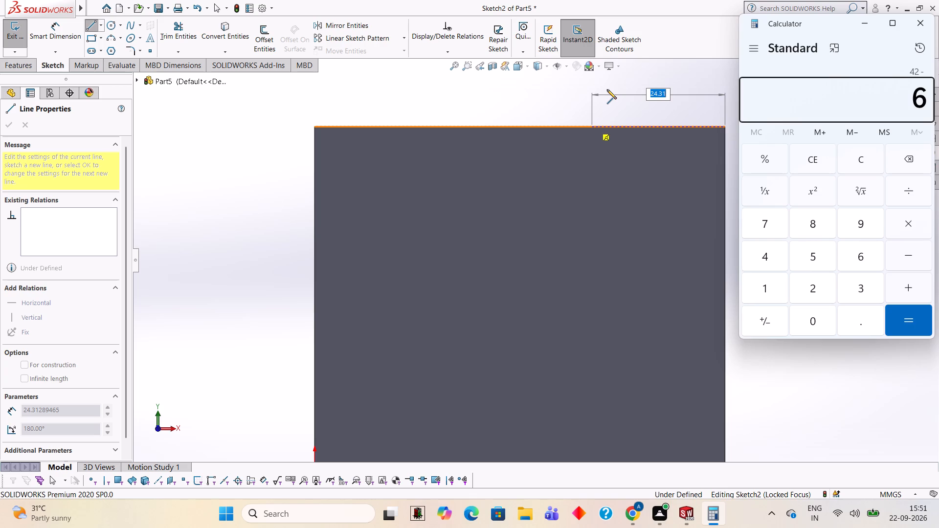
key("Return")
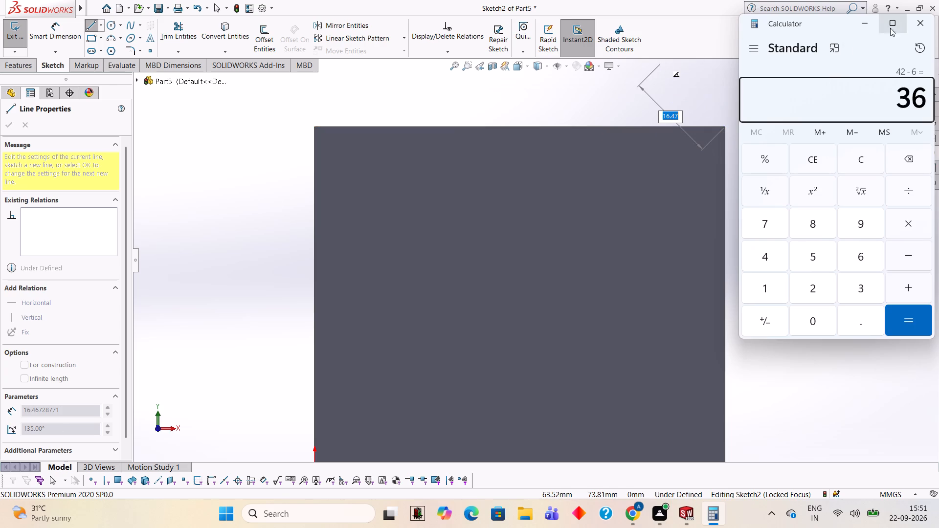
left_click(923, 28)
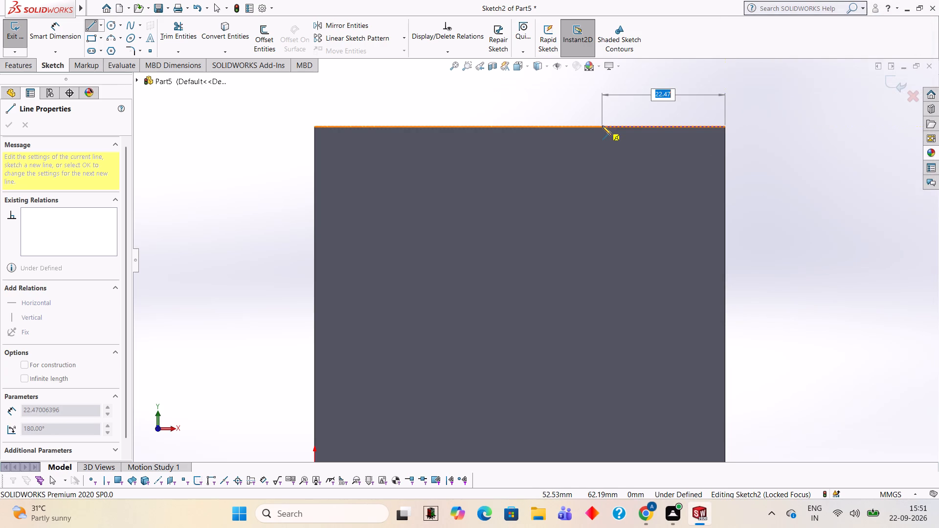
type("36")
key("Return")
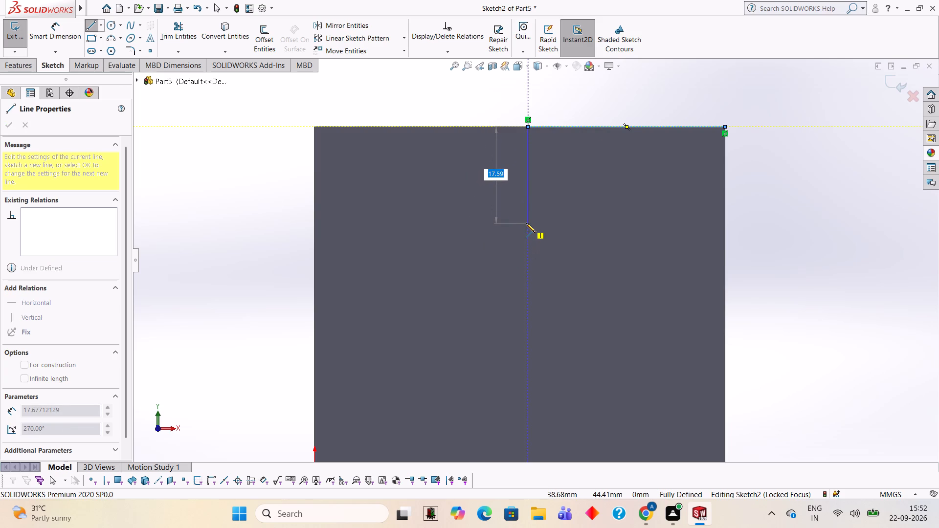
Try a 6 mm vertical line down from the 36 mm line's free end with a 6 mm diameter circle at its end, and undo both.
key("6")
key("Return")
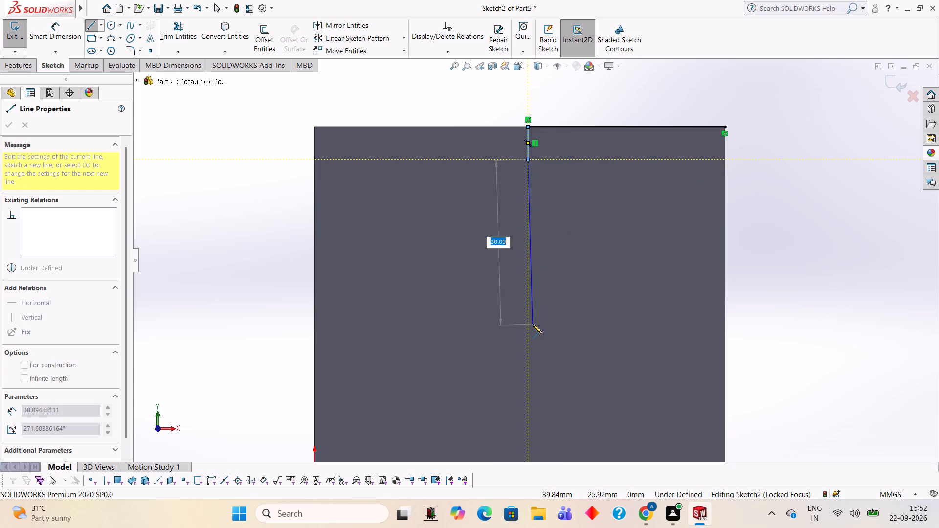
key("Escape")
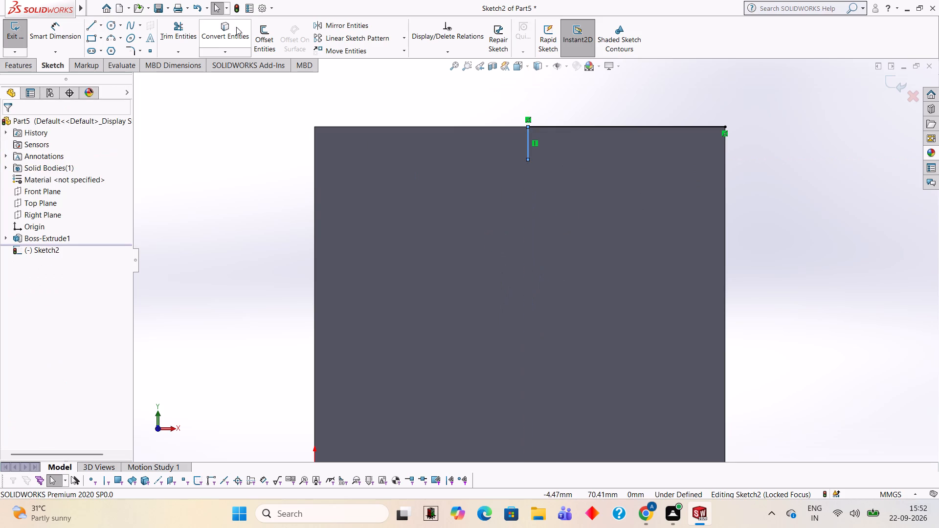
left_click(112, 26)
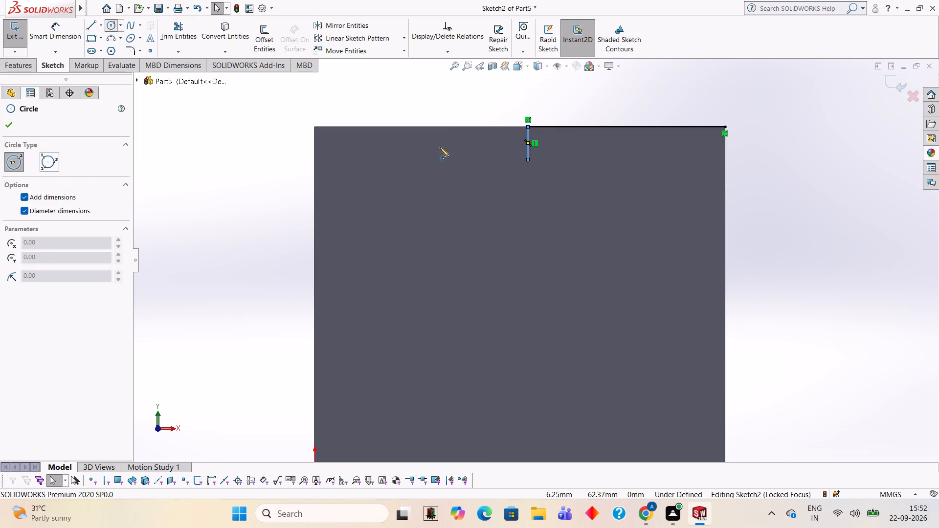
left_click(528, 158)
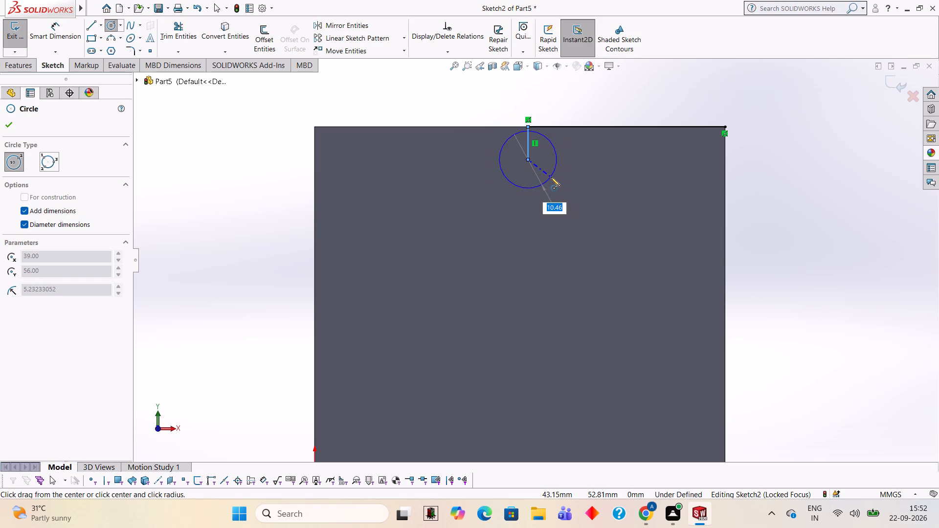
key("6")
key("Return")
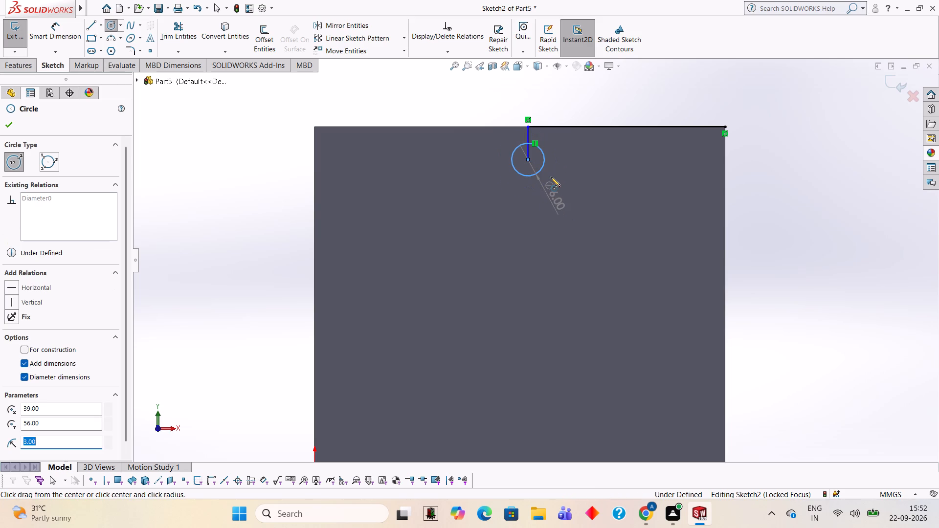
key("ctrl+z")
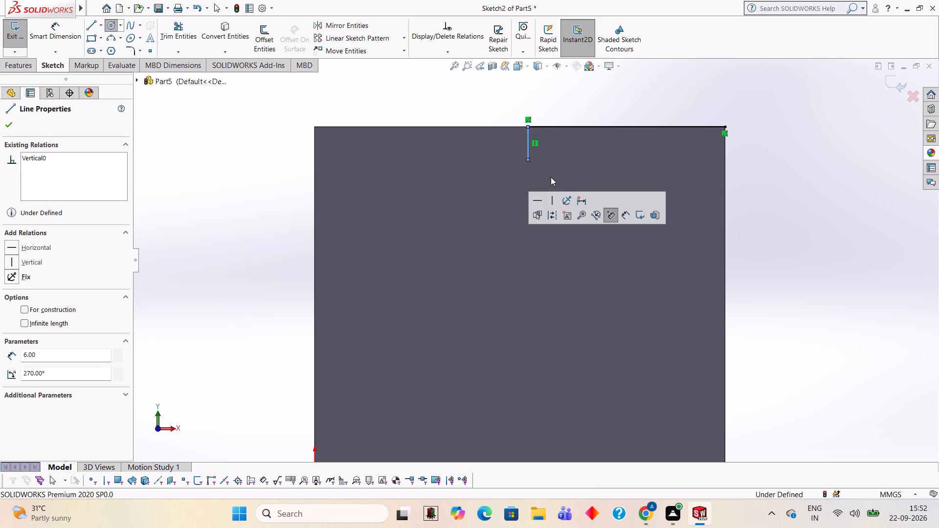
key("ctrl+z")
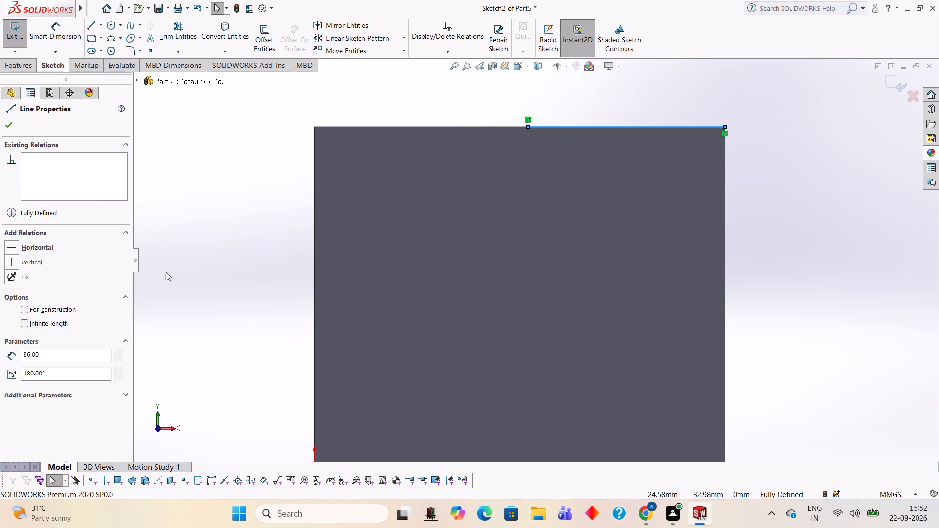
Sketch a 3 mm vertical line downward from the free end of the 36 mm top line.
left_click(97, 24)
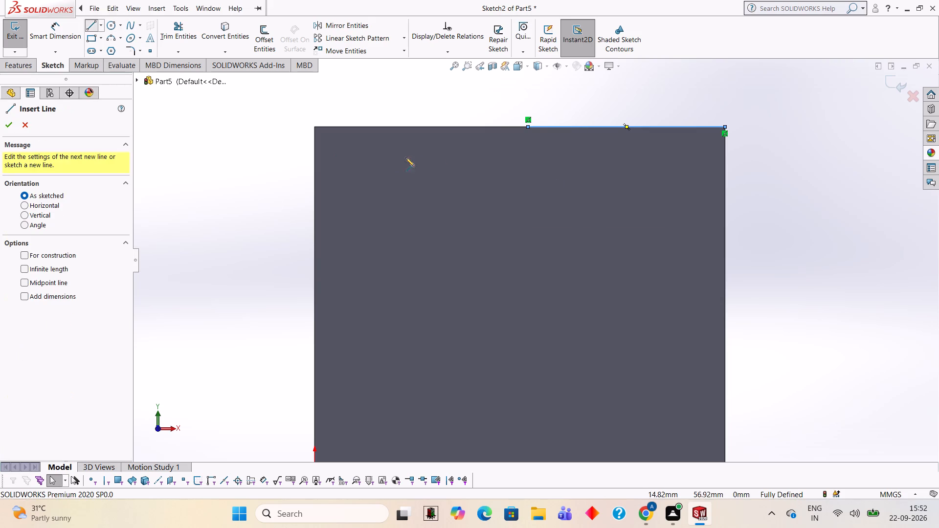
left_click(527, 126)
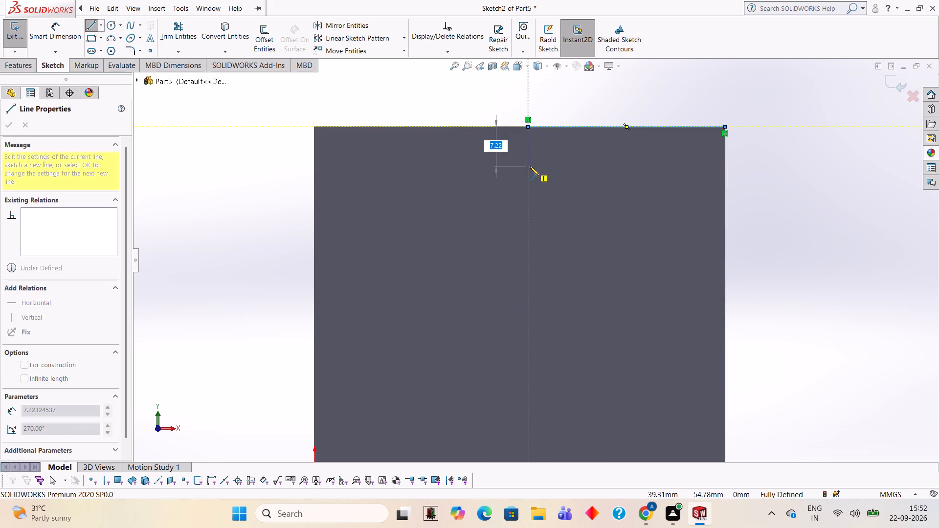
key("3")
key("Return")
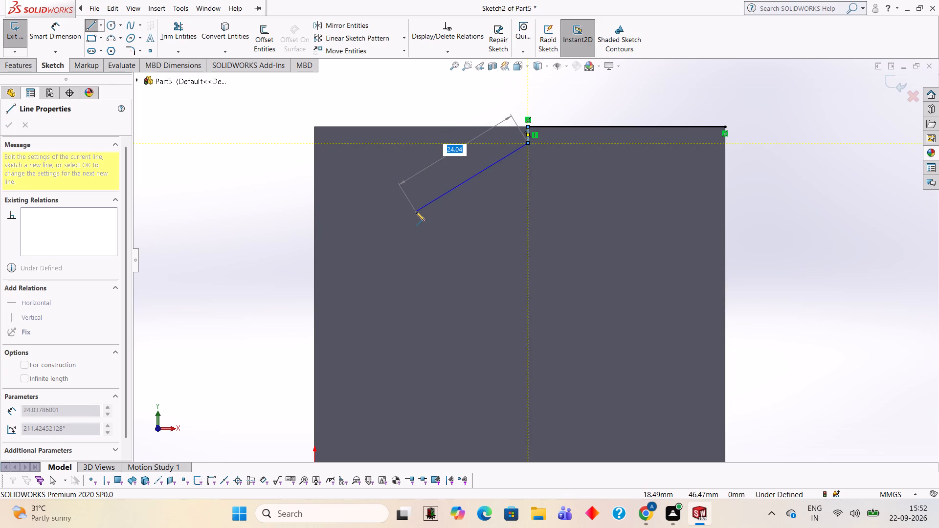
key("Escape")
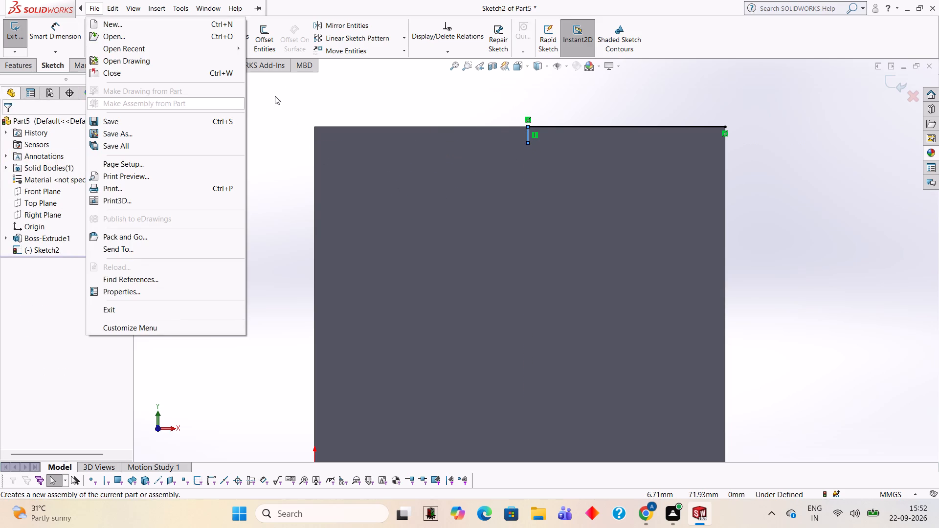
left_click(275, 95)
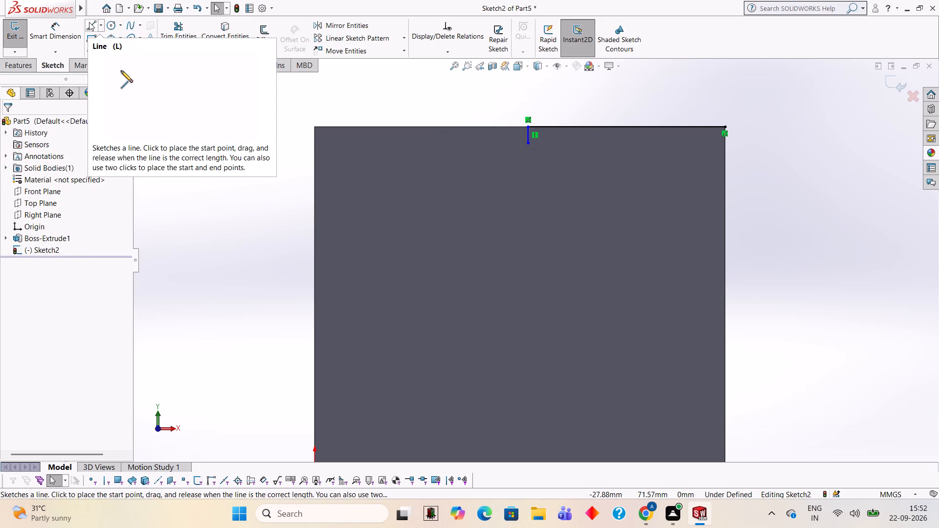
Sketch a 6 mm diameter circle centred on the lower end of the 3 mm vertical line.
left_click(111, 21)
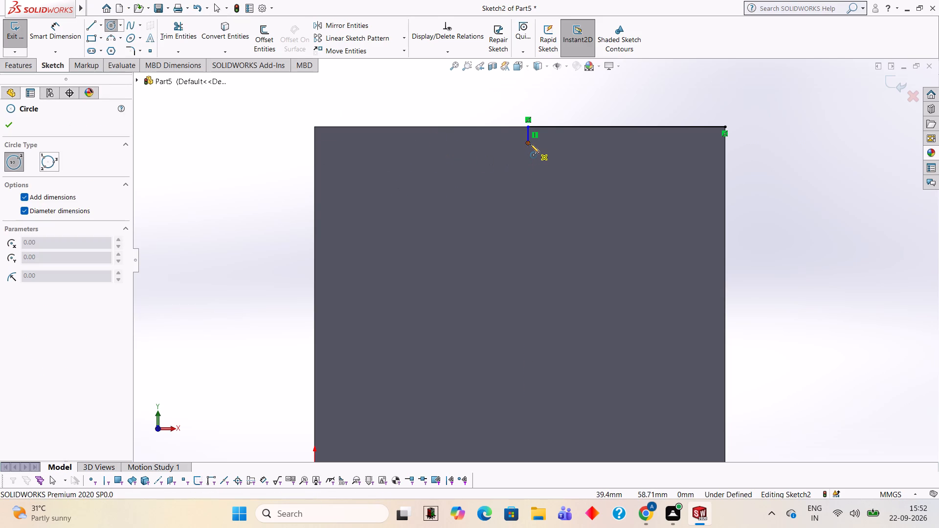
left_click(528, 142)
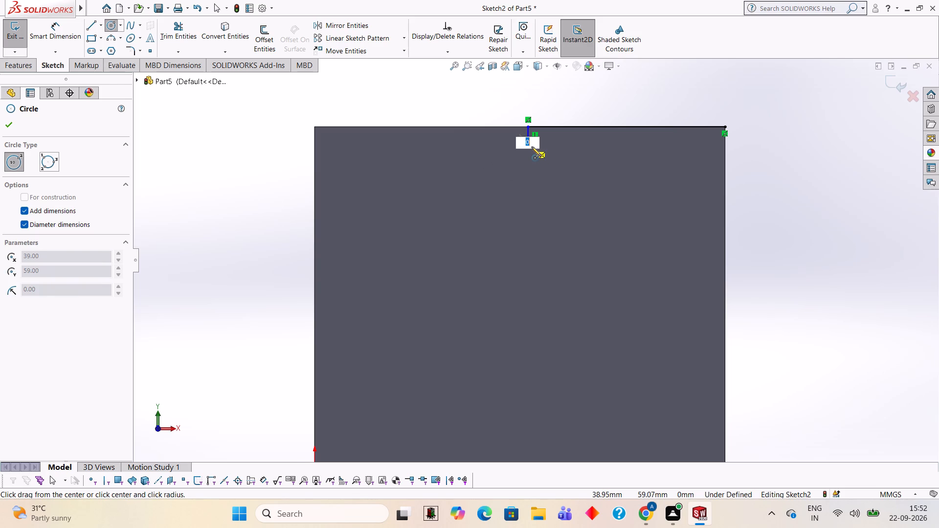
key("6")
key("Return")
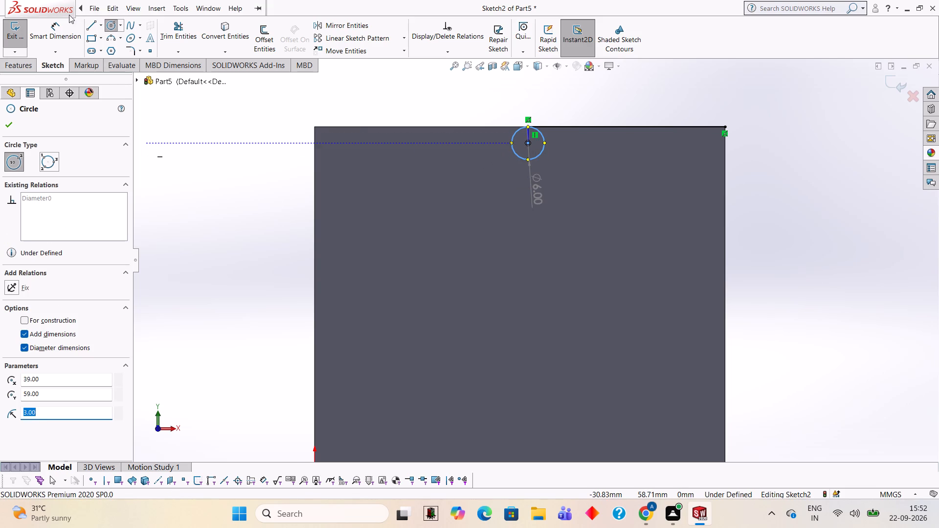
Sketch a 36 mm line along the face's bottom edge from its right corner, continuing with a 3 mm vertical line upward.
left_click(94, 23)
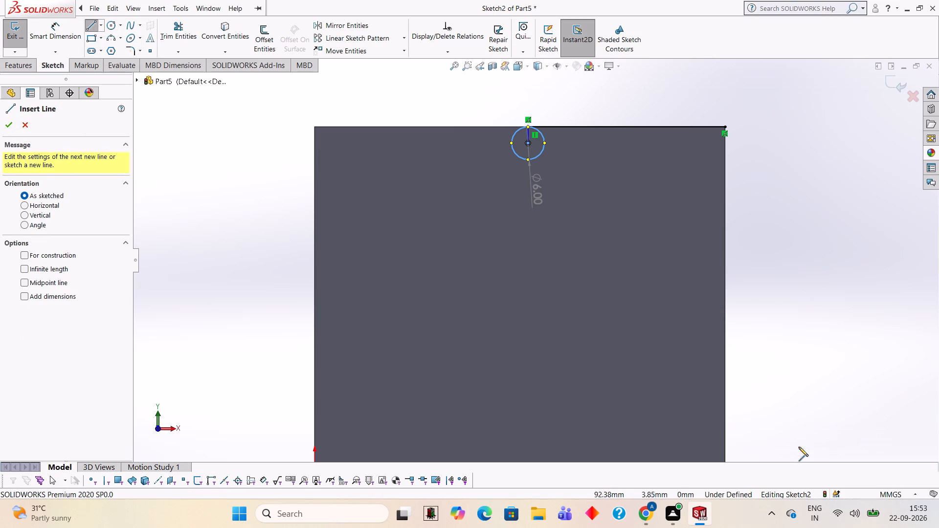
scroll(734, 361, "down", 2)
scroll(720, 378, "up", 3)
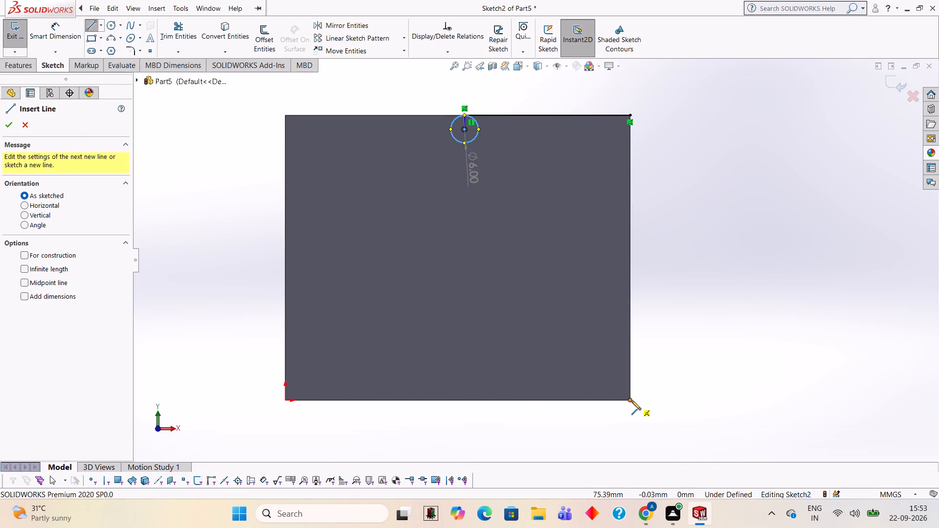
left_click(630, 400)
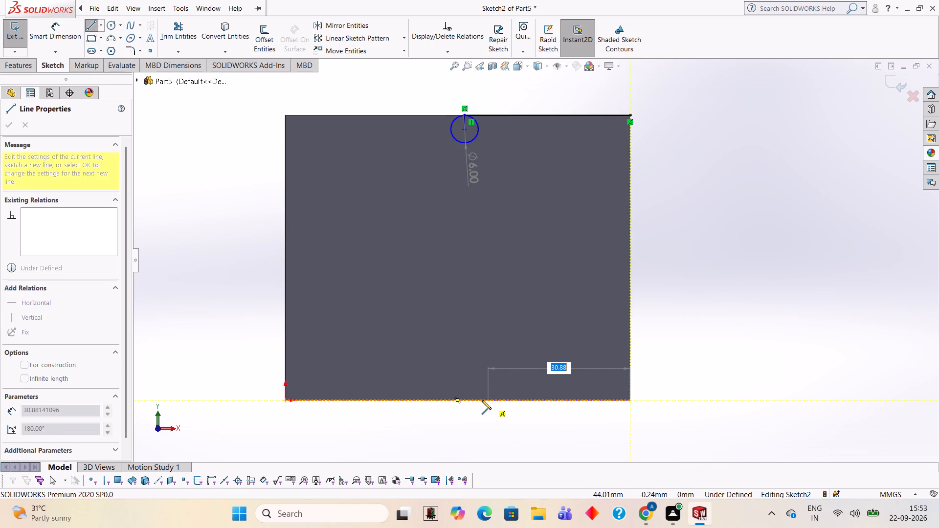
type("36")
key("Return")
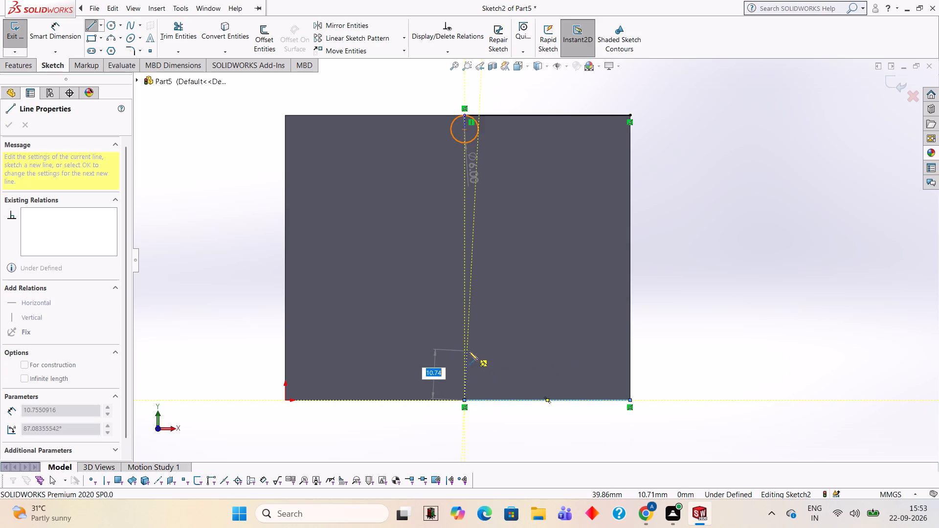
key("3")
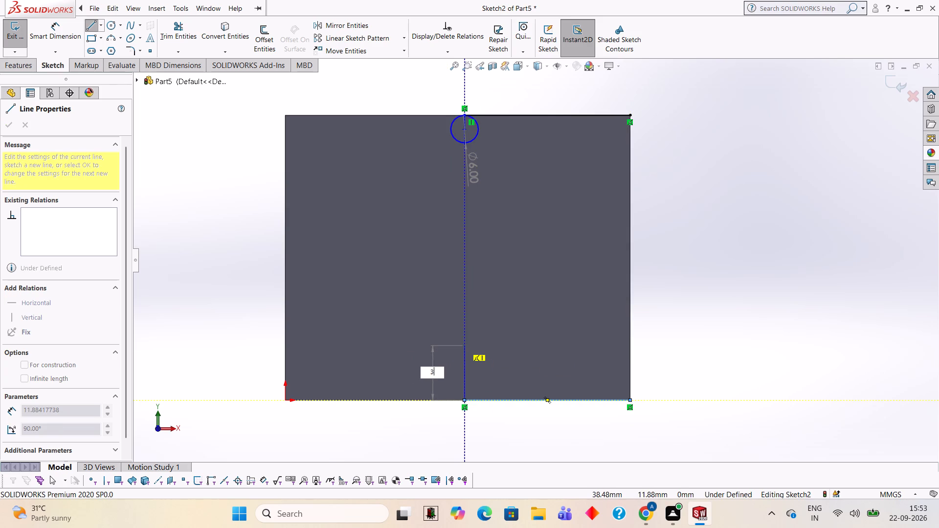
key("Return")
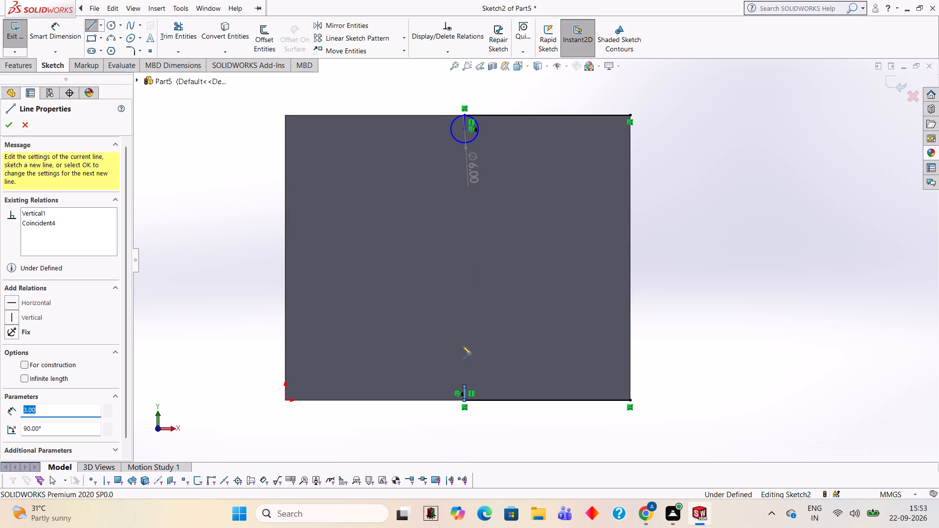
key("Escape")
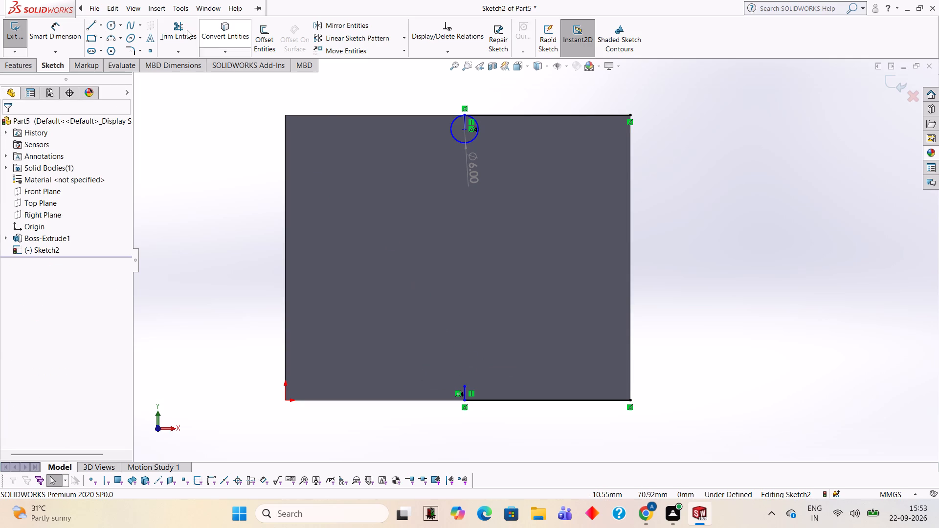
Sketch a 6 mm diameter circle centred on the upper end of the lower 3 mm vertical line.
left_click(111, 30)
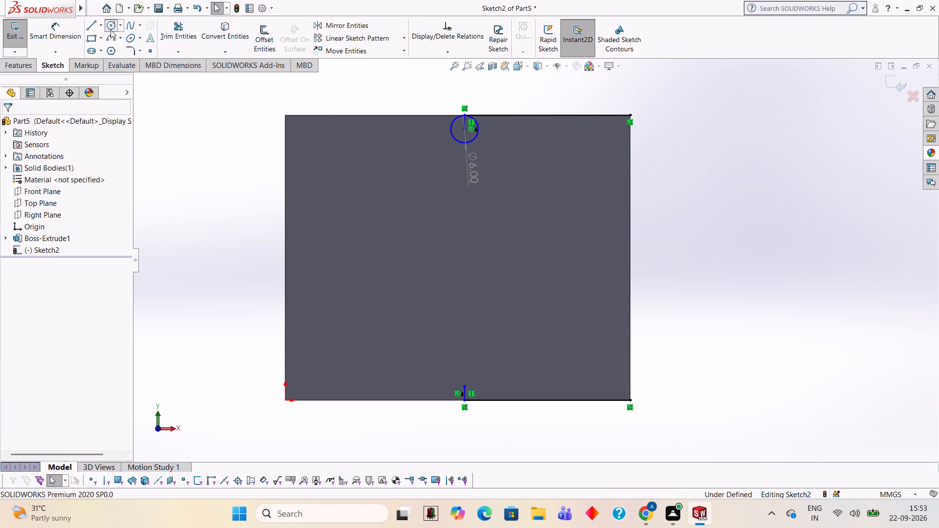
left_click(465, 385)
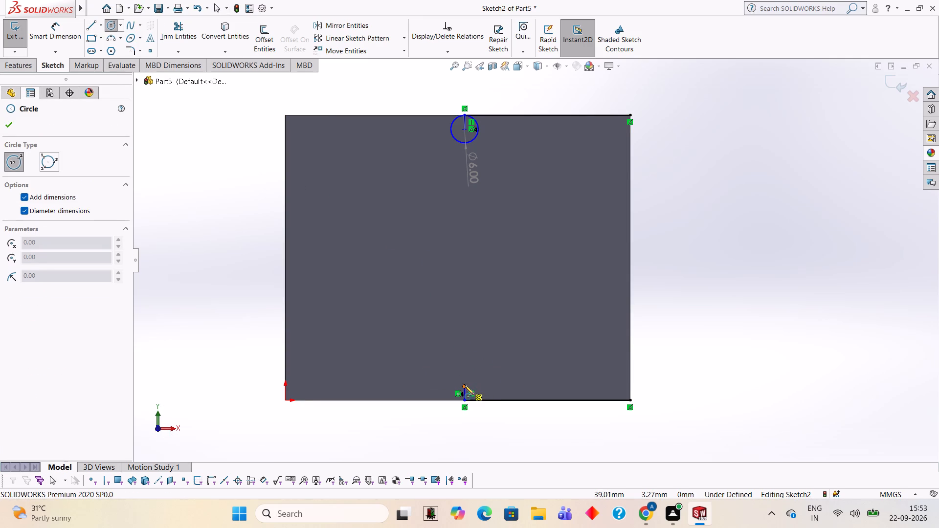
key("6")
key("Return")
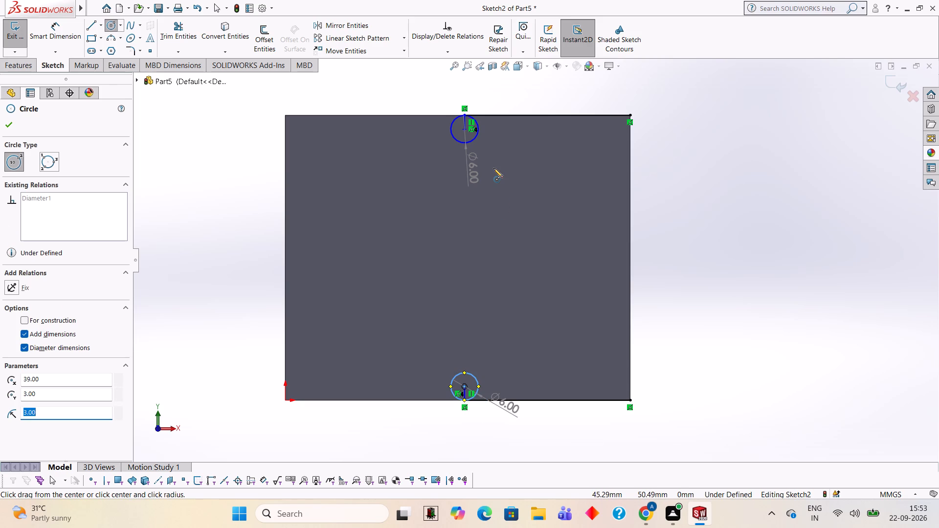
key("Escape")
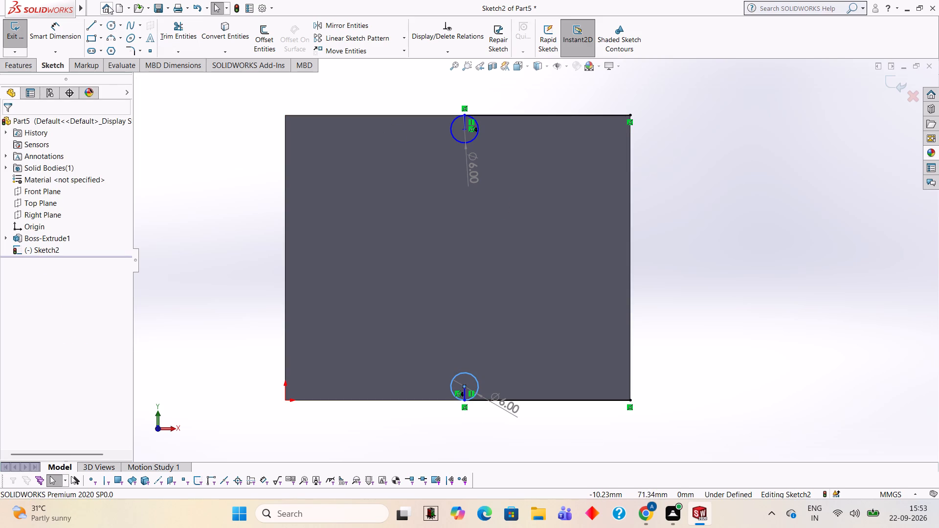
Sketch a vertical line joining the leftmost points of the upper and lower 6 mm circles.
left_click(95, 26)
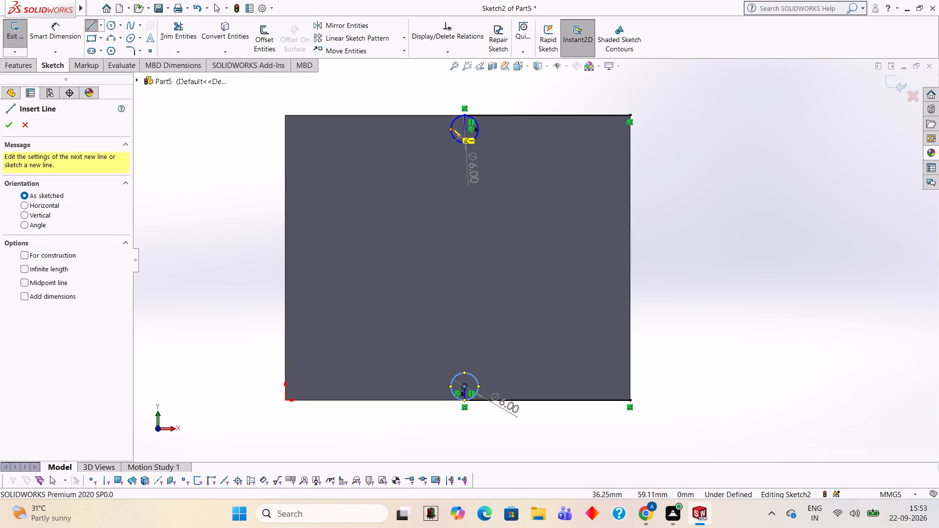
left_click(448, 129)
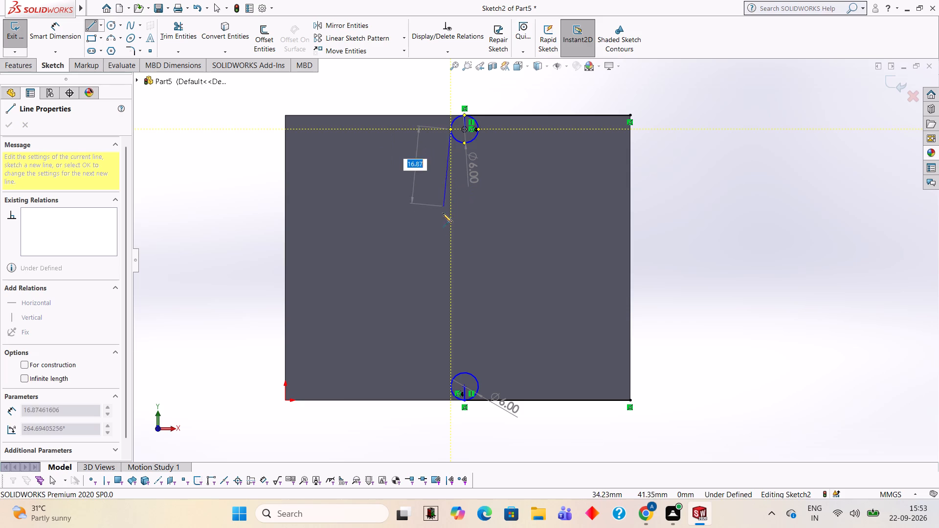
left_click(449, 385)
key("Escape")
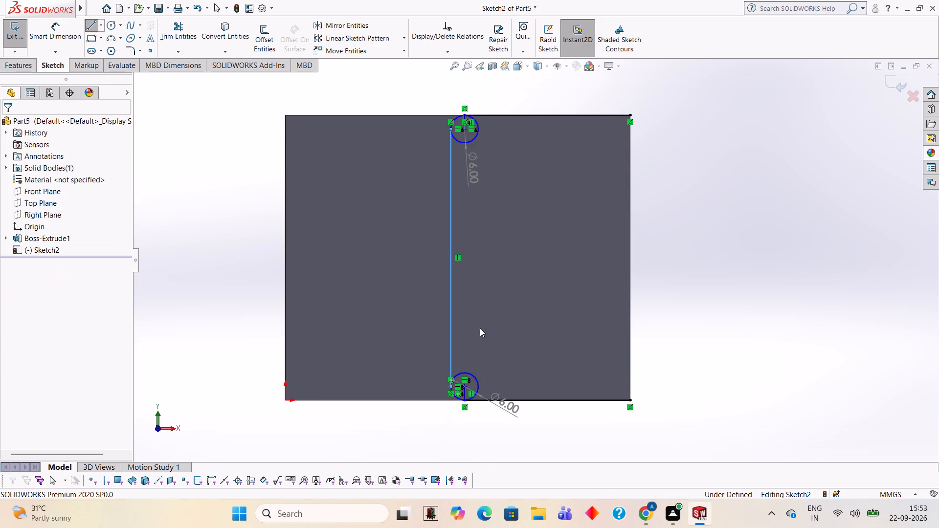
Trim both 6 mm circles so only their outer left quarter arcs remain as the profile's rounded corners.
left_click(171, 38)
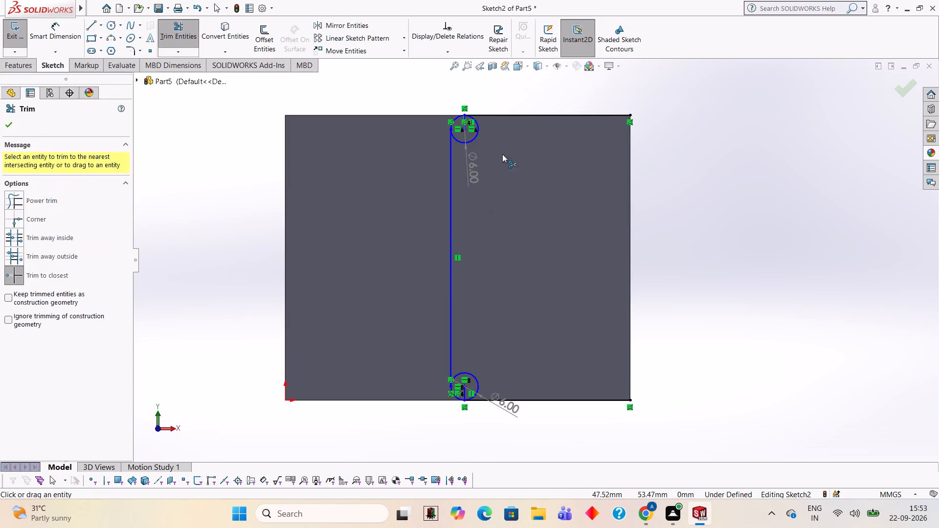
left_click(474, 136)
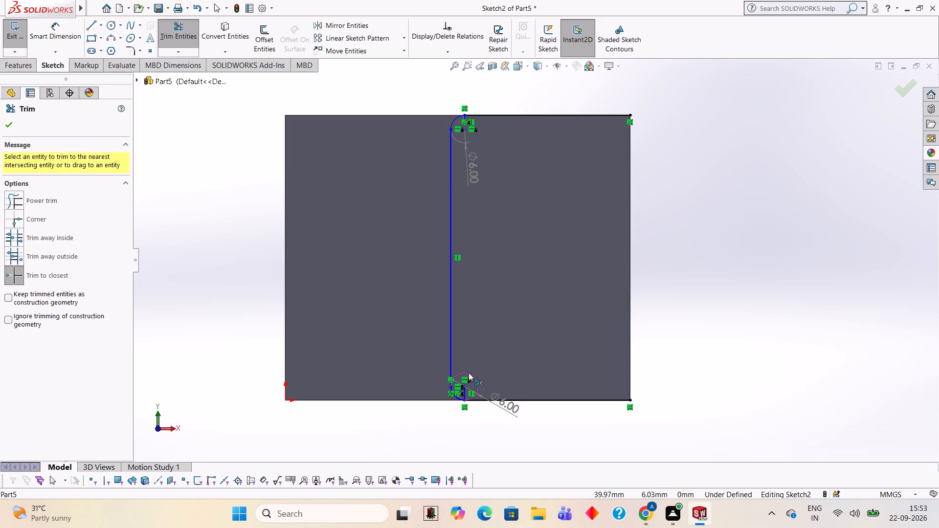
left_click(468, 373)
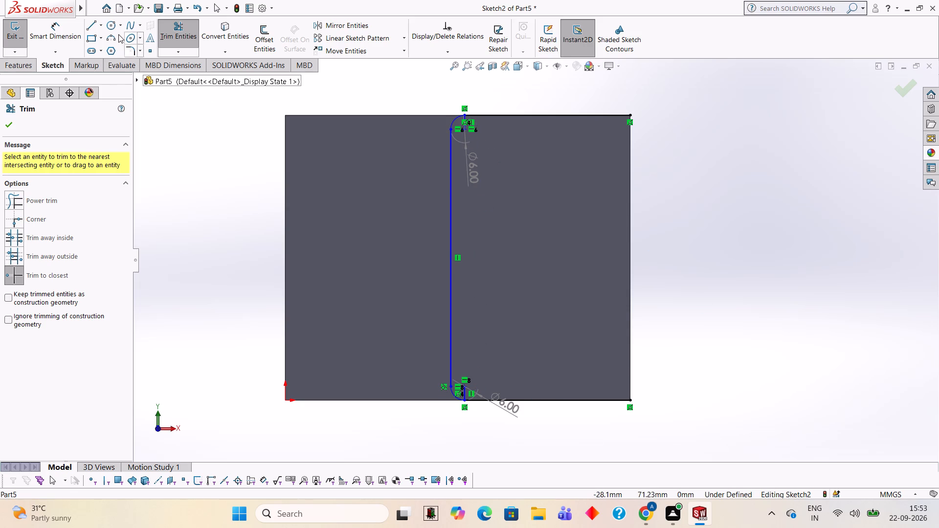
Close the profile with a 62 mm vertical line along the face's right edge, from top corner to bottom corner.
left_click(94, 25)
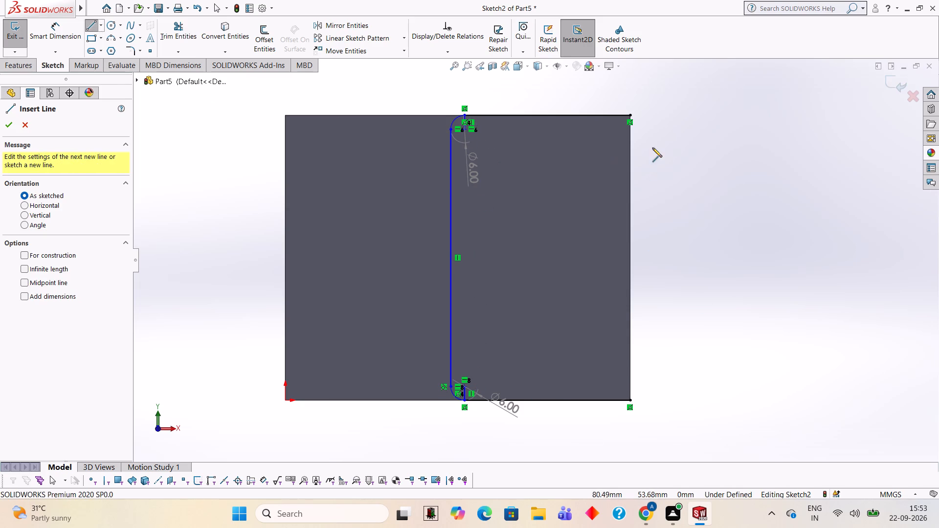
left_click(631, 114)
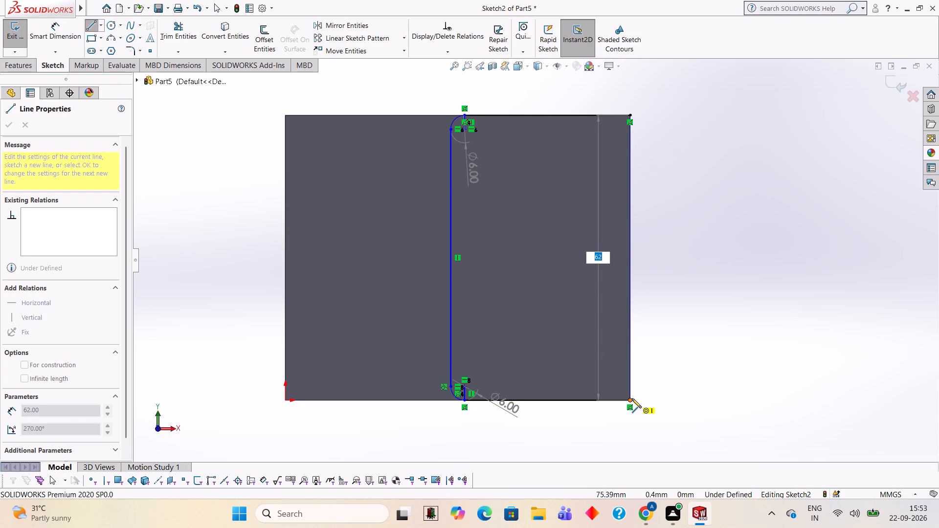
left_click(630, 400)
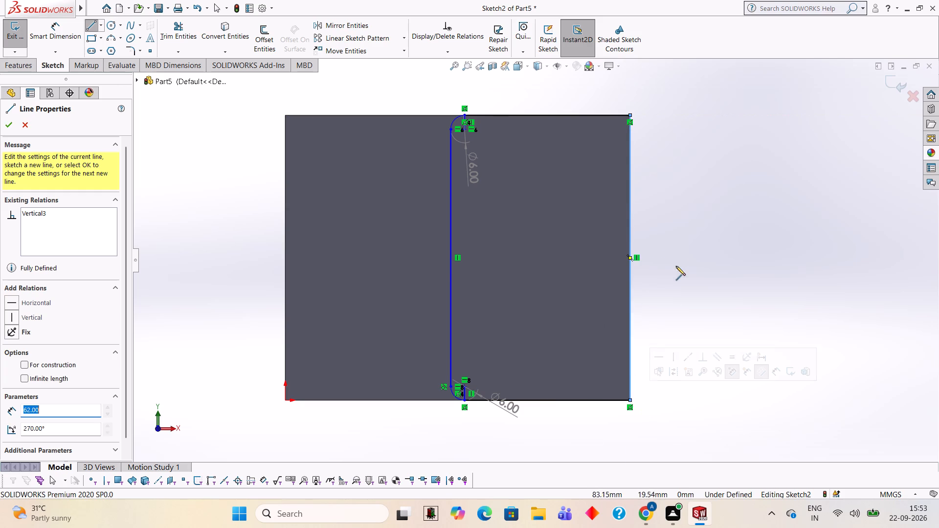
key("Escape")
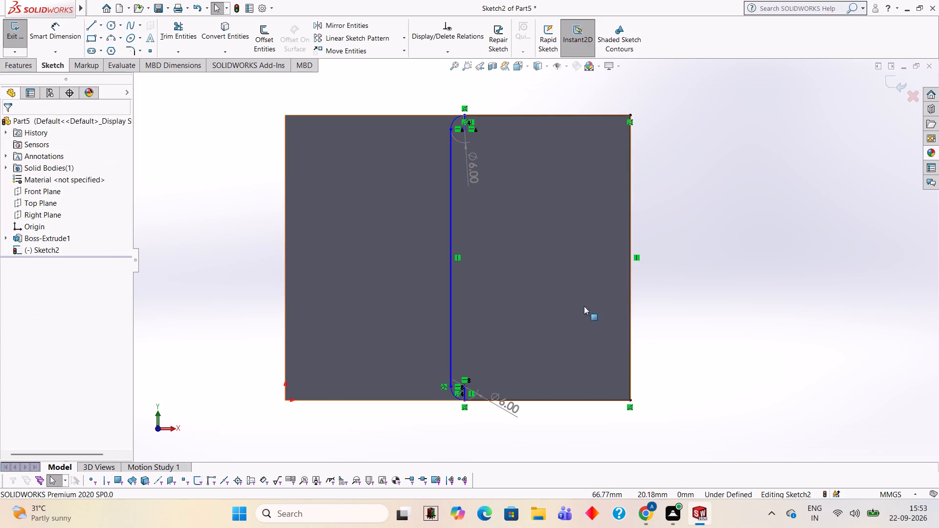
Delete the two 3 mm vertical helper lines at the upper and lower rounded corners.
scroll(506, 176, "down", 2)
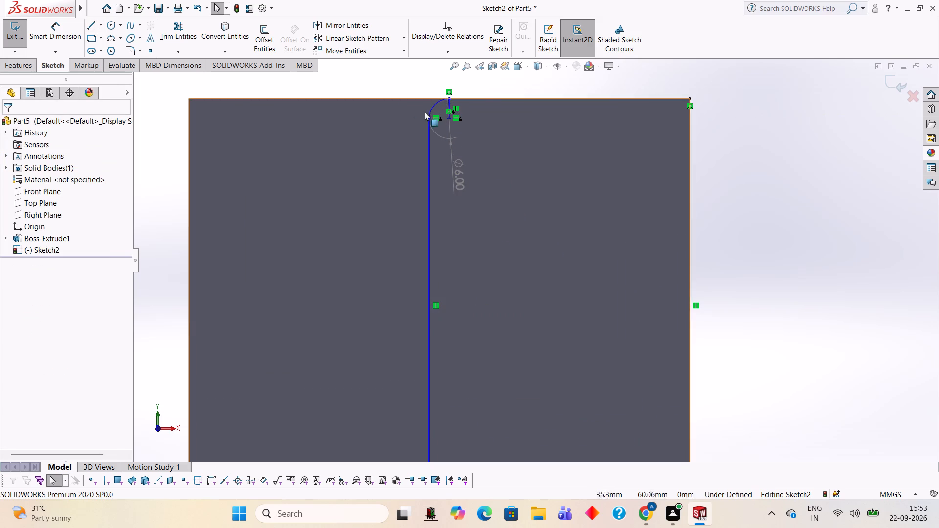
left_click(447, 102)
key("Delete")
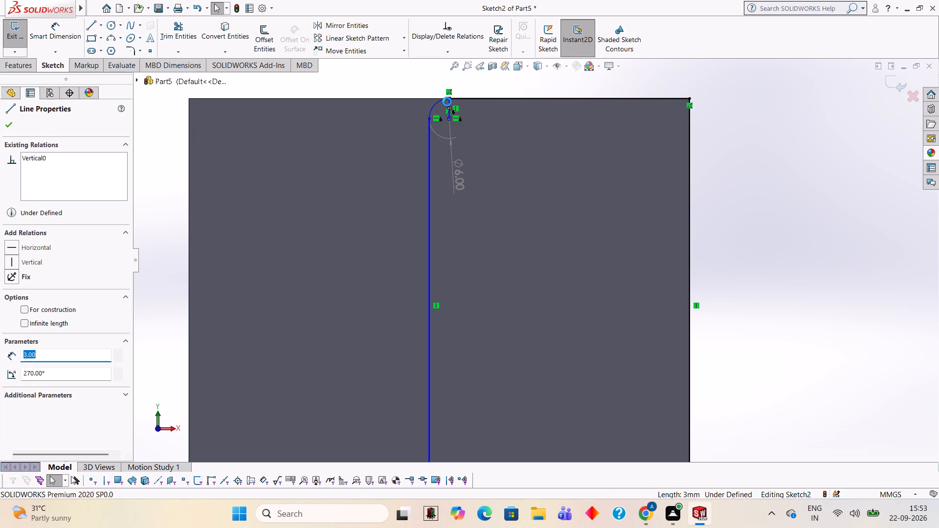
scroll(566, 398, "down", 2)
scroll(567, 396, "up", 3)
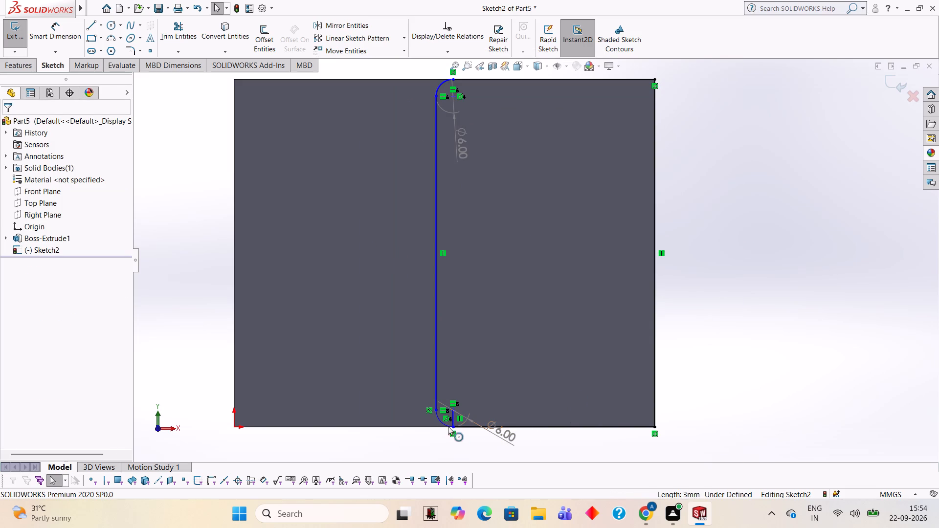
left_click(451, 420)
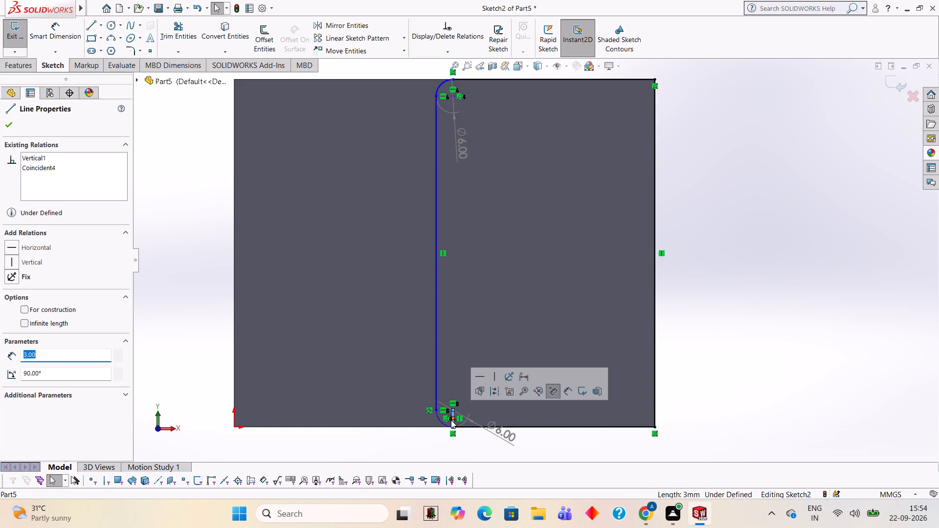
key("Delete")
scroll(639, 198, "up", 2)
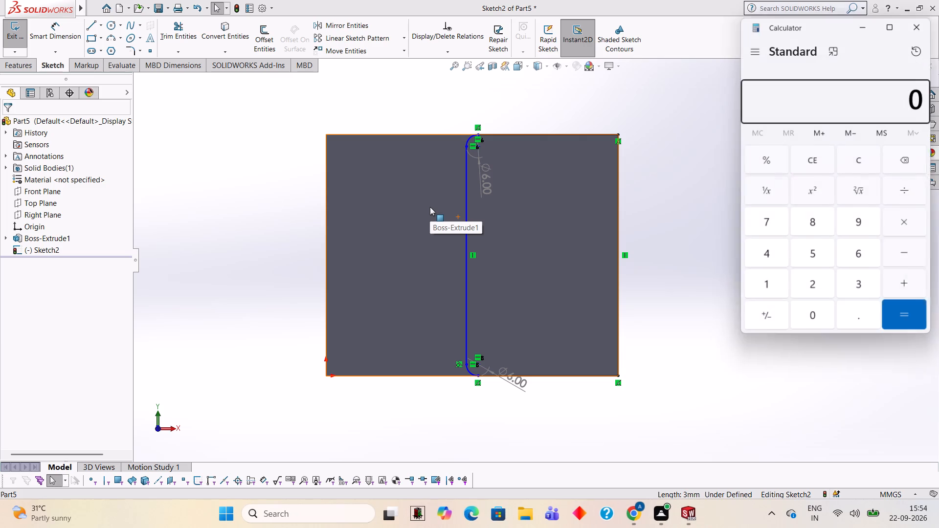
Calculate 62-17 in Calculator, then close it.
type("62-17")
key("Return")
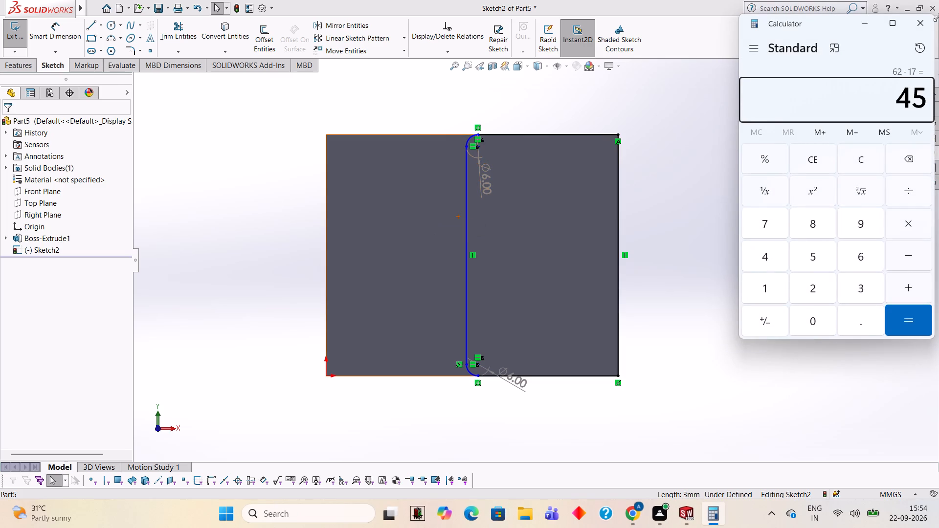
left_click(922, 22)
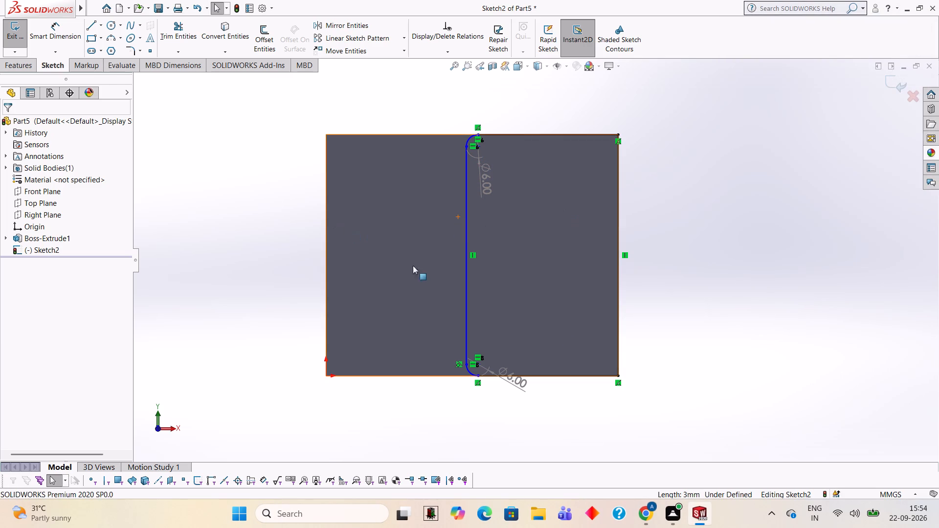
Calculate 62-17 in Calculator, close it, and extrude the closed profile as a blind 45 mm boss merged with the block.
middle_click_drag(651, 351, 652, 180)
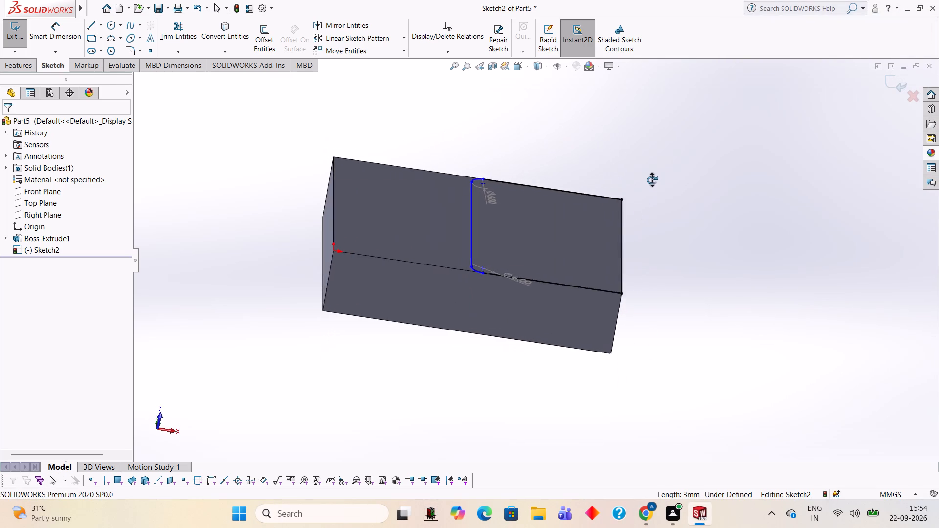
middle_click_drag(652, 180, 651, 179)
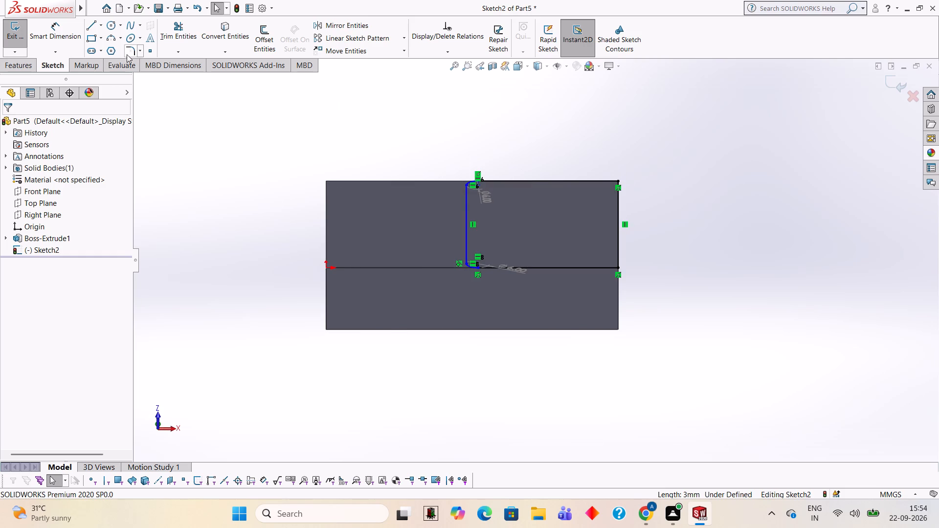
left_click(69, 40)
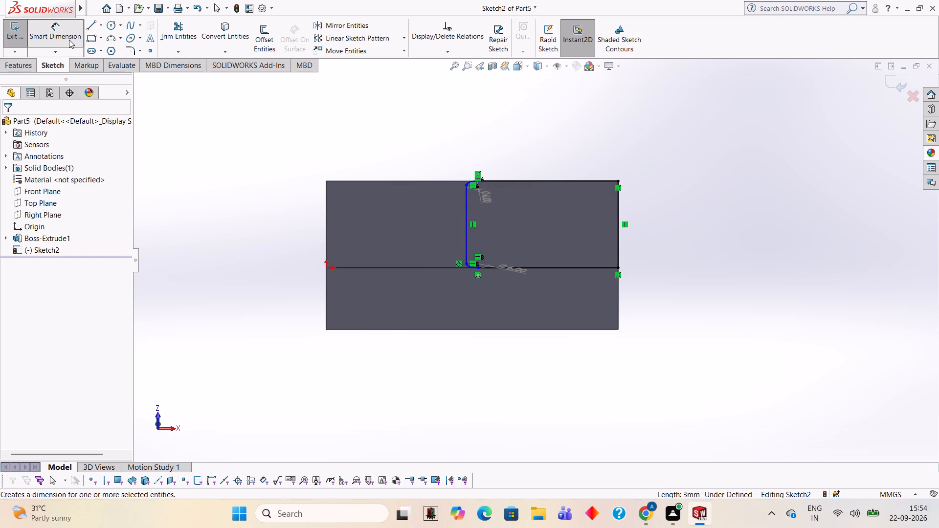
left_click(22, 63)
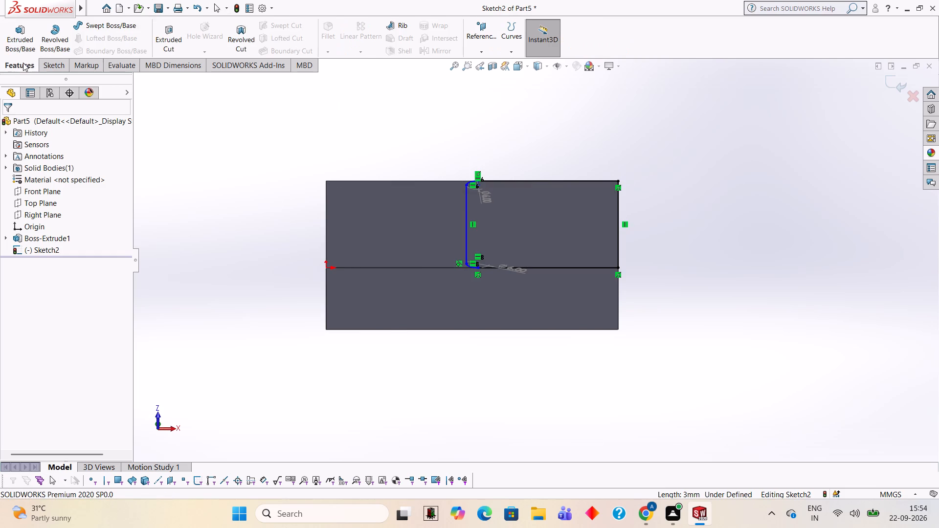
left_click(23, 39)
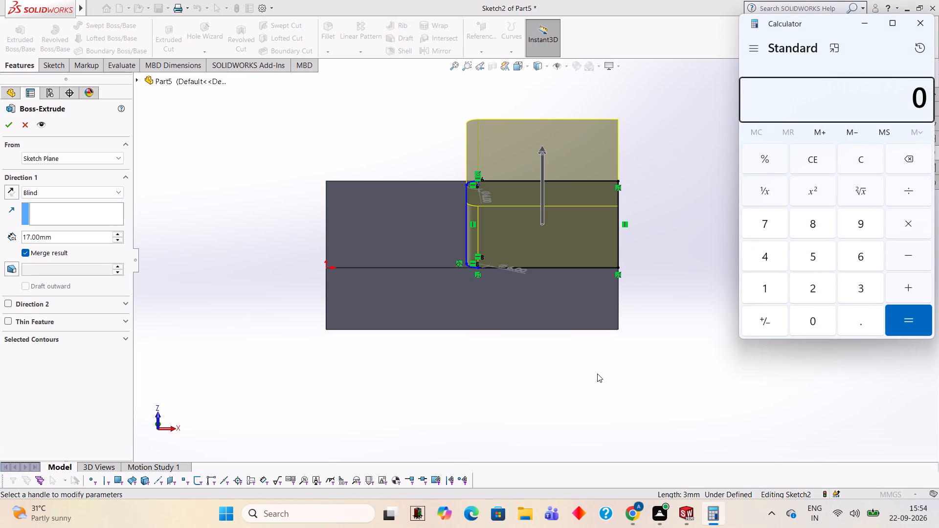
type("62-17")
key("Return")
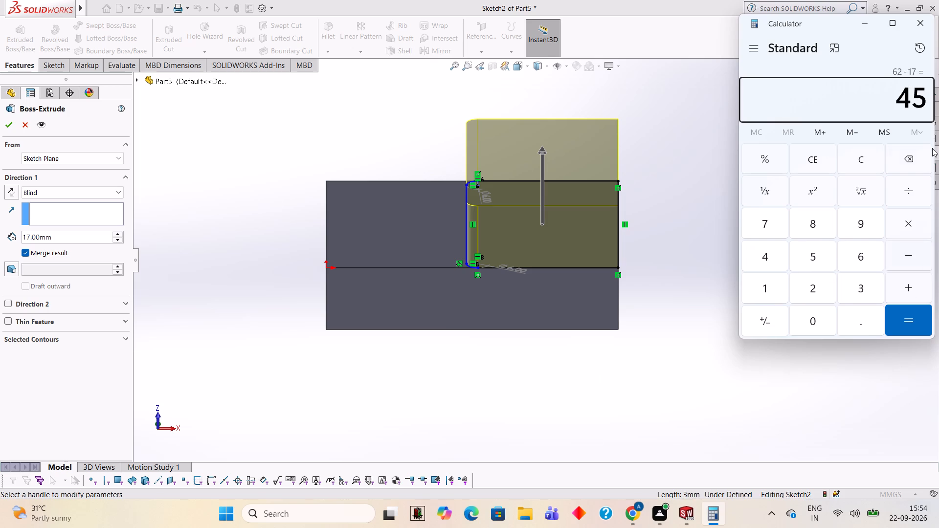
left_click(924, 28)
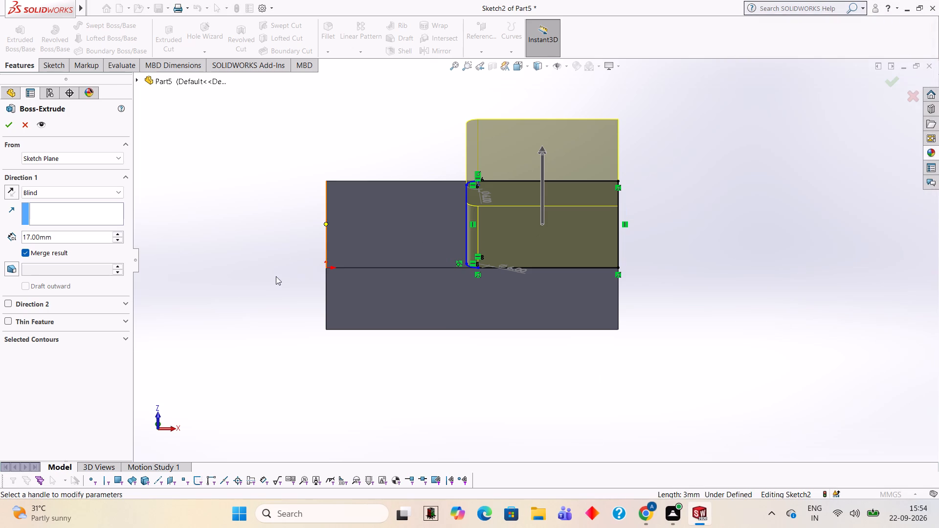
left_click(62, 236)
key("BackSpace")
key("BackSpace")
key("BackSpace")
key("BackSpace")
key("BackSpace")
key("BackSpace")
key("BackSpace")
type("45")
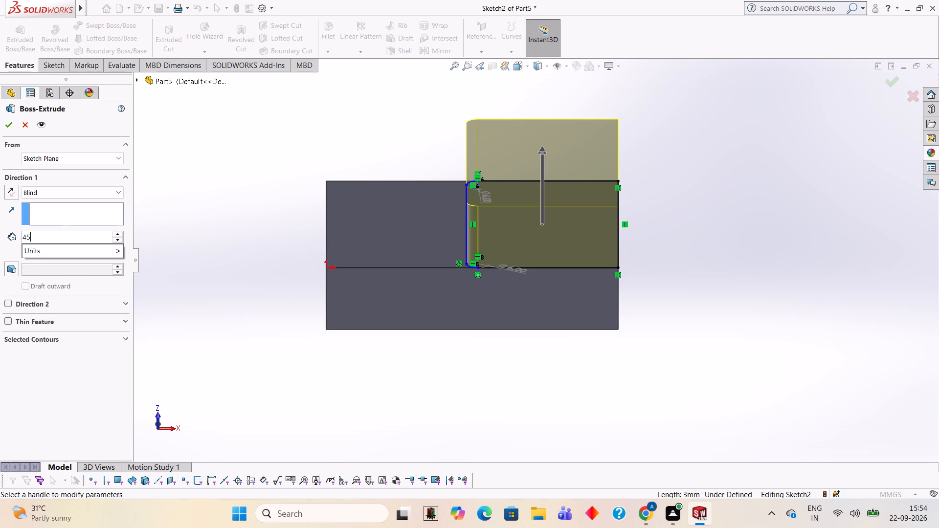
key("Return")
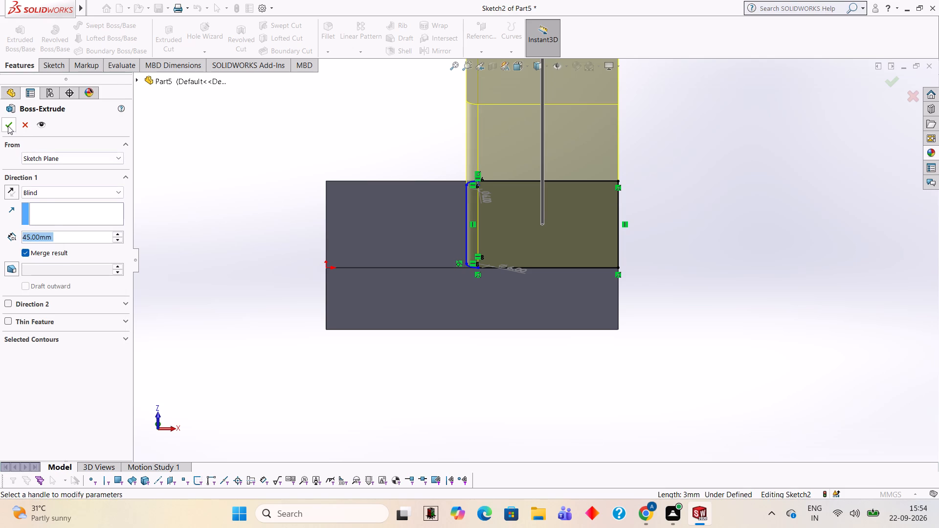
left_click(8, 126)
left_click(795, 220)
Examine the L-shaped body and its rounded inner edges from several angles.
middle_click_drag(777, 181, 784, 187)
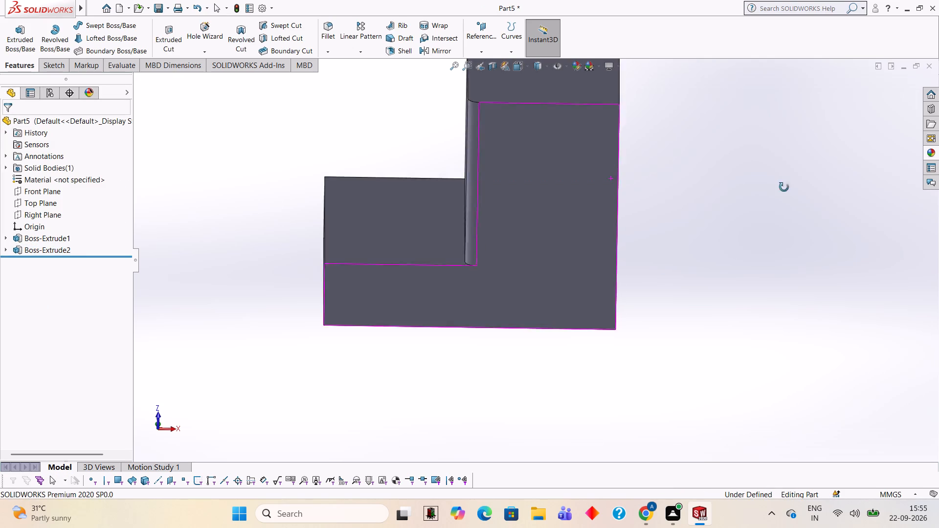
middle_click_drag(784, 187, 744, 185)
scroll(743, 180, "up", 2)
middle_click_drag(743, 178, 764, 189)
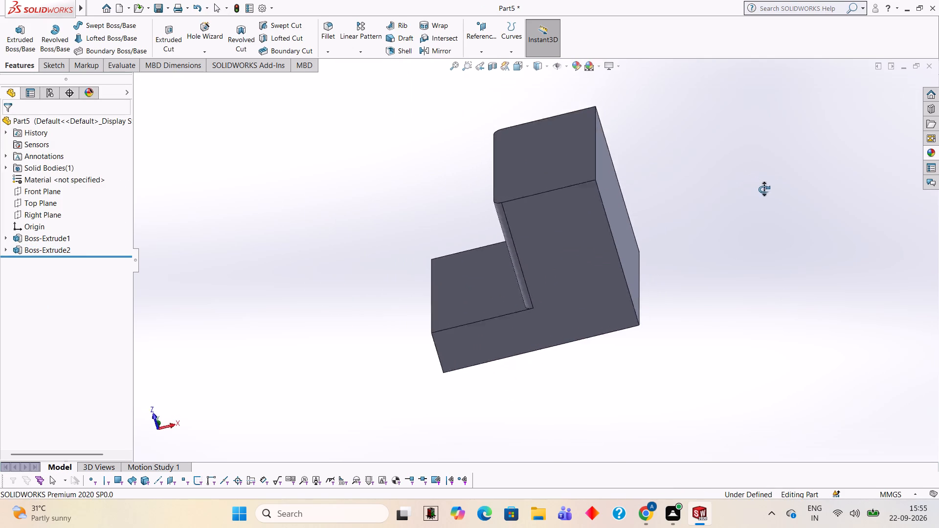
middle_click_drag(764, 189, 800, 269)
middle_click_drag(788, 254, 781, 175)
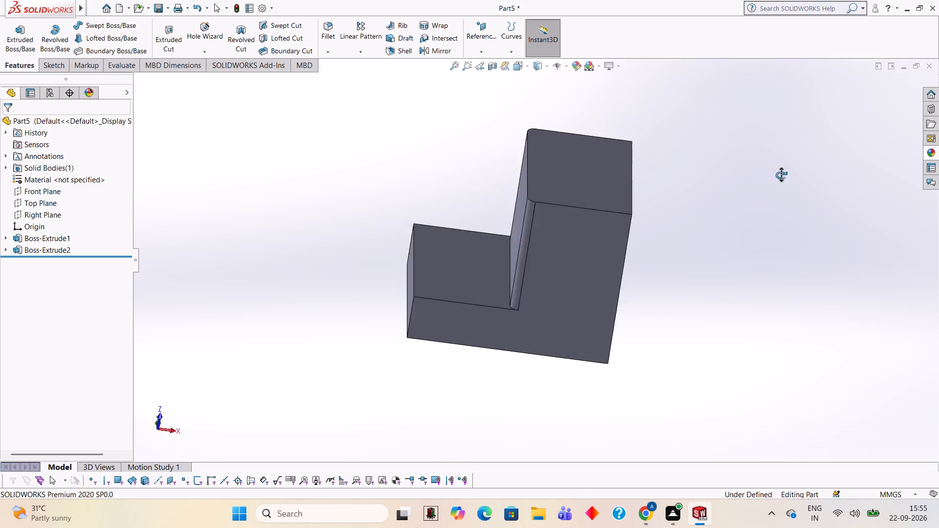
middle_click_drag(781, 175, 766, 168)
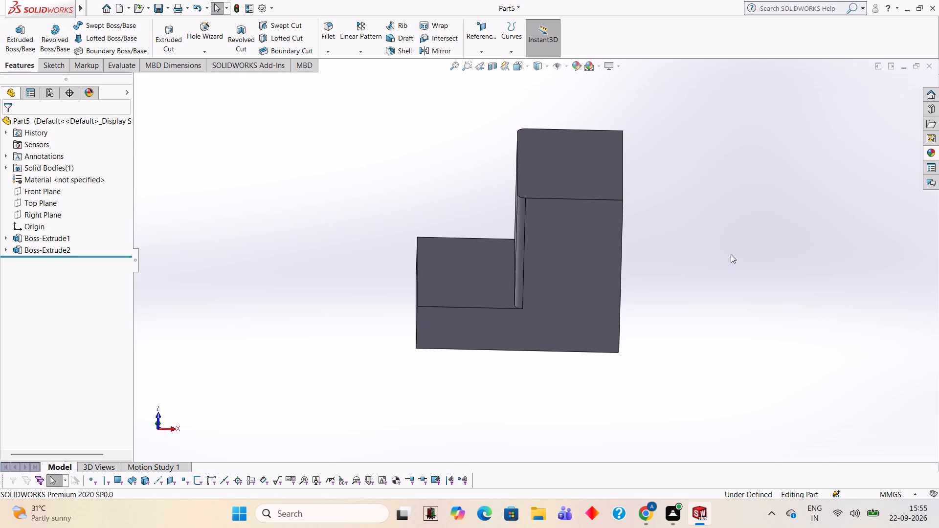
Start a sketch on the L-shaped side face and draw a 5 mm horizontal line outward from its lower-left corner, continued by a 17 mm vertical line upward.
middle_click_drag(727, 260, 742, 223)
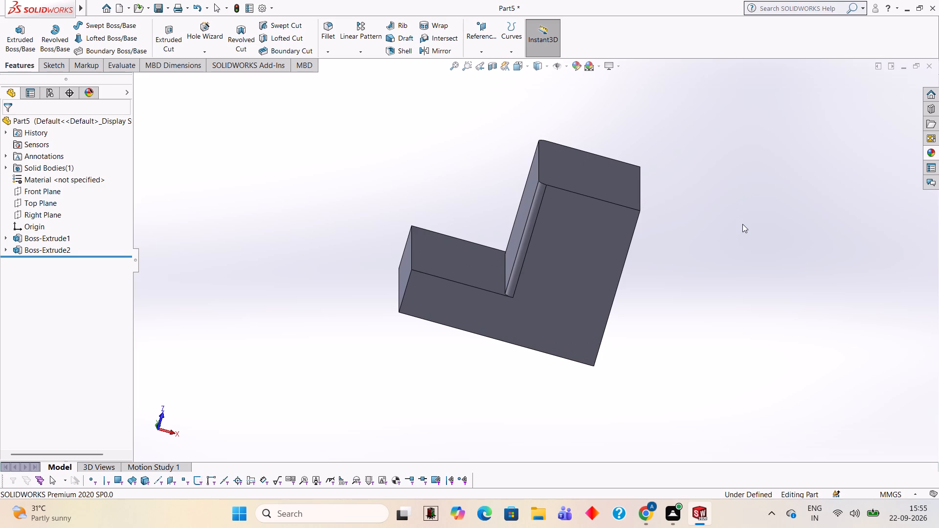
left_click(548, 277)
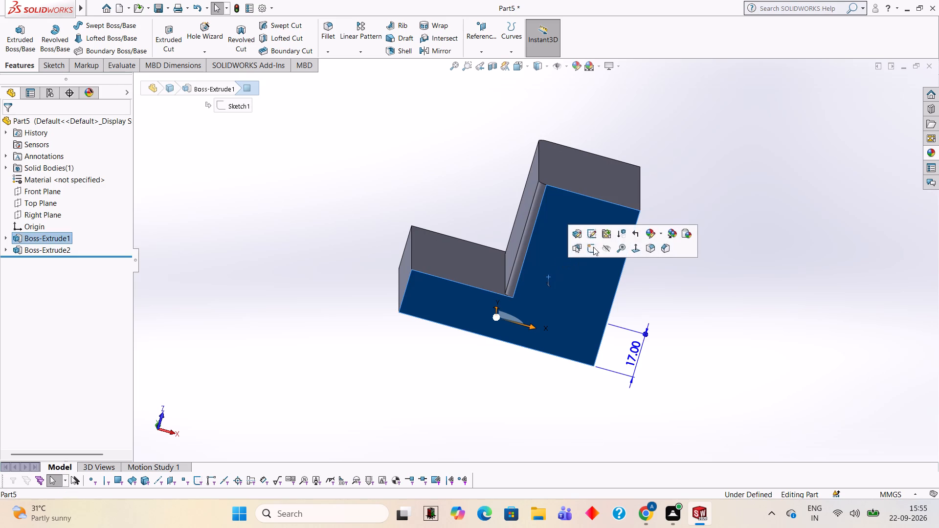
left_click(595, 246)
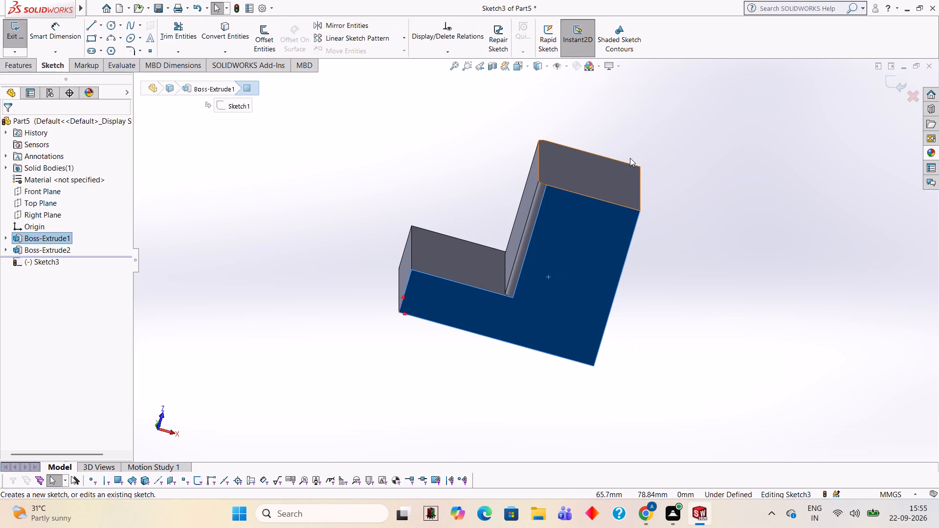
key("ctrl+8")
scroll(481, 242, "up", 2)
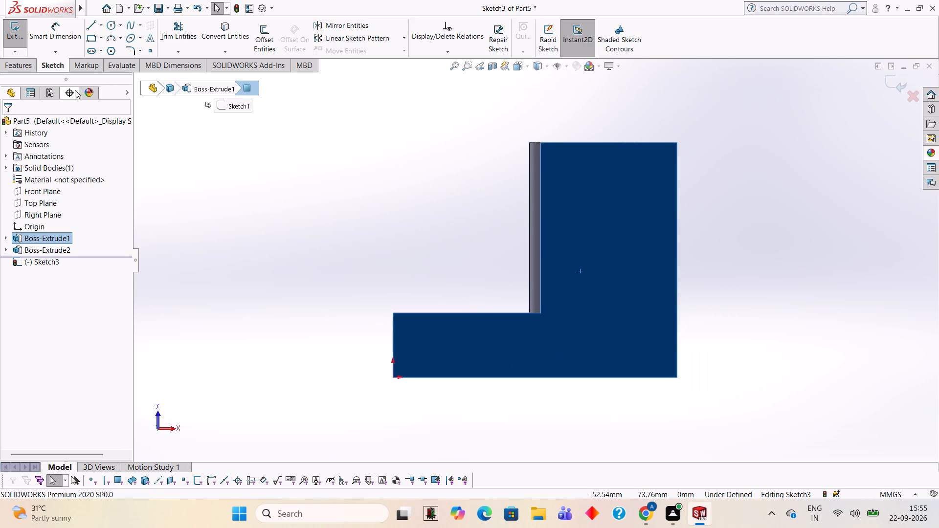
left_click(87, 22)
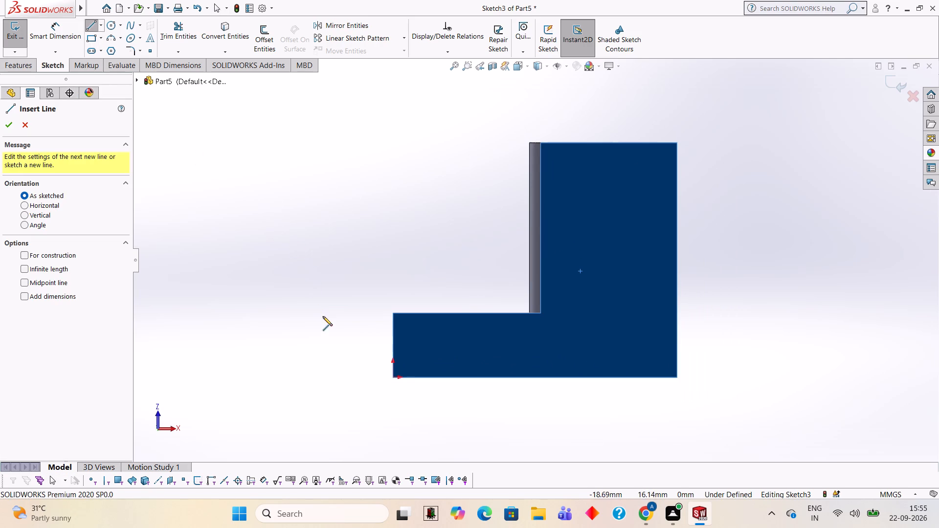
left_click(392, 377)
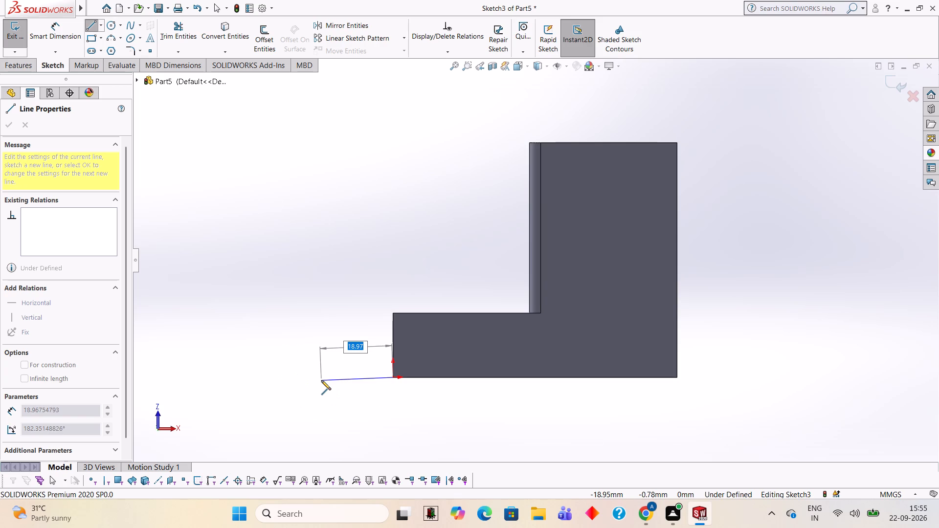
key("5")
key("Return")
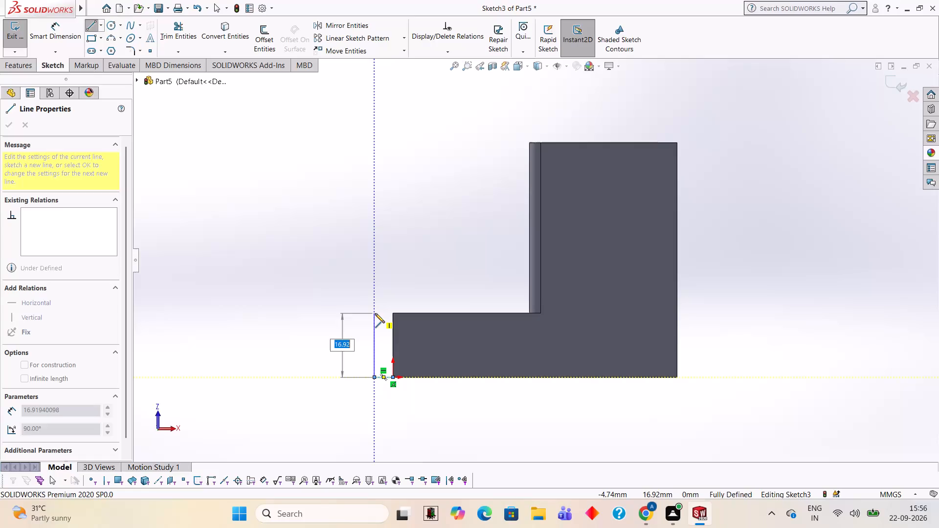
type("17")
key("Return")
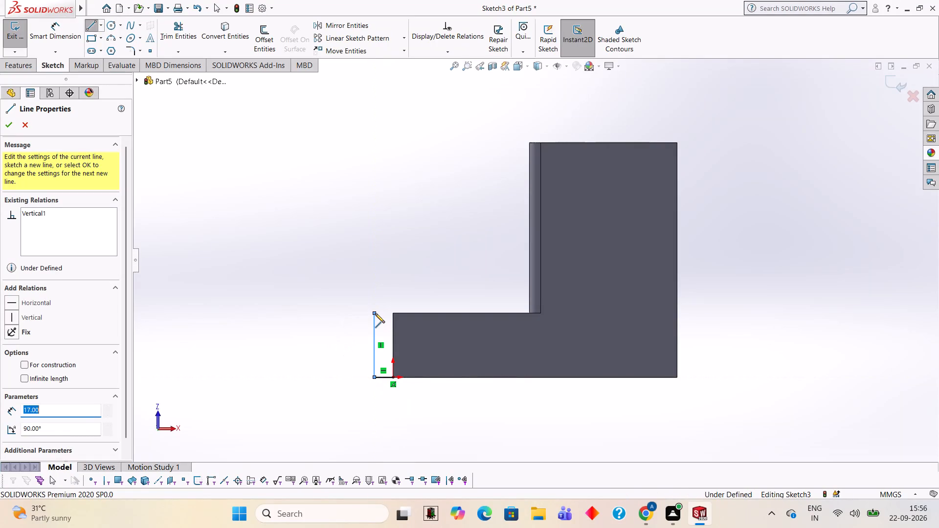
Draw a 10 mm diameter circle centred on the upper end of the 17 mm vertical line.
left_click(113, 22)
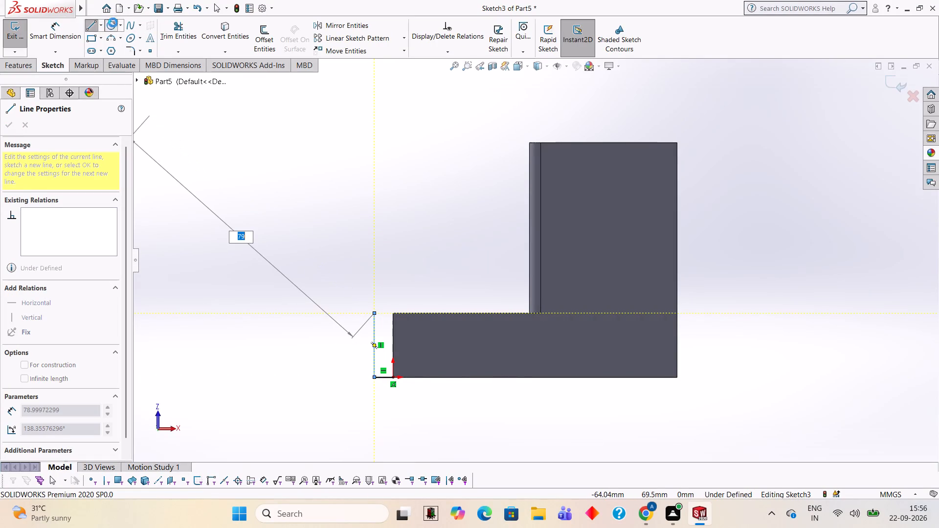
left_click(373, 312)
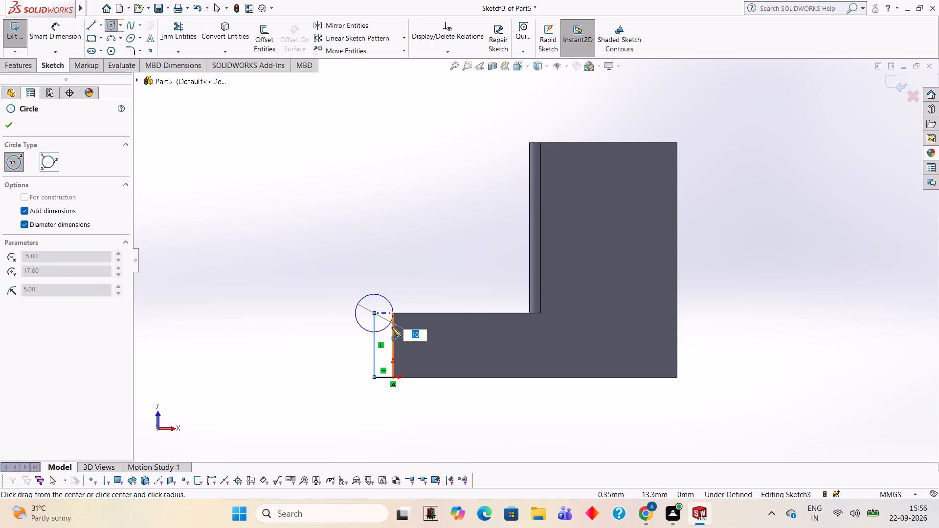
key("1")
key("0")
key("Return")
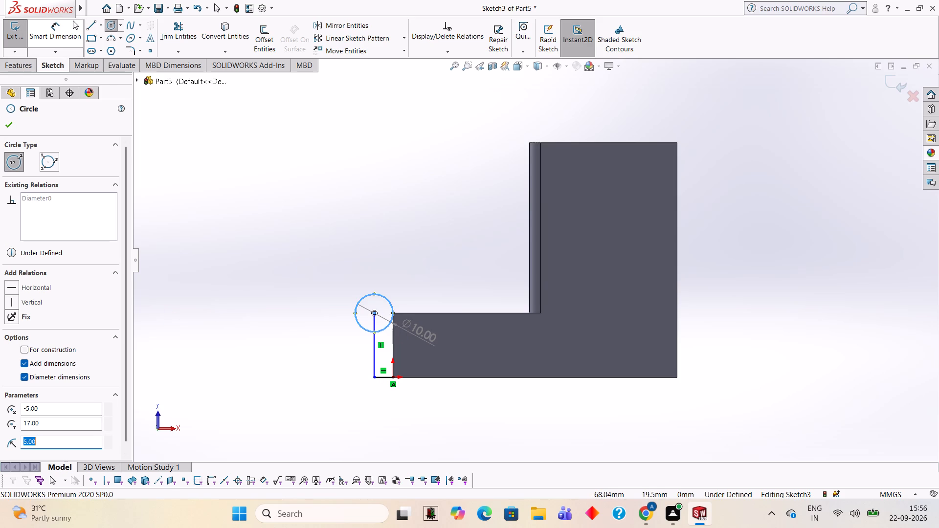
Draw a 17 mm vertical line down from the circle's left quadrant, continued by a horizontal line about 34 mm long to the left.
left_click(86, 21)
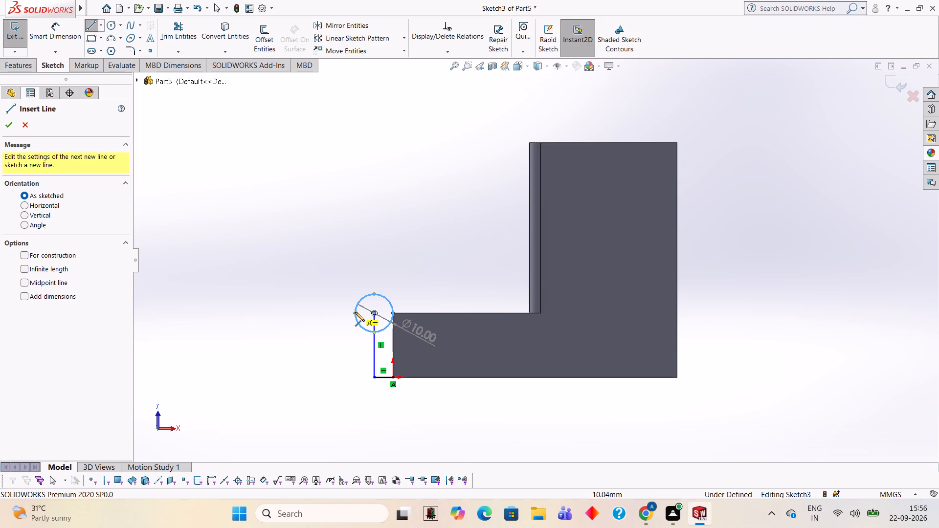
left_click(355, 312)
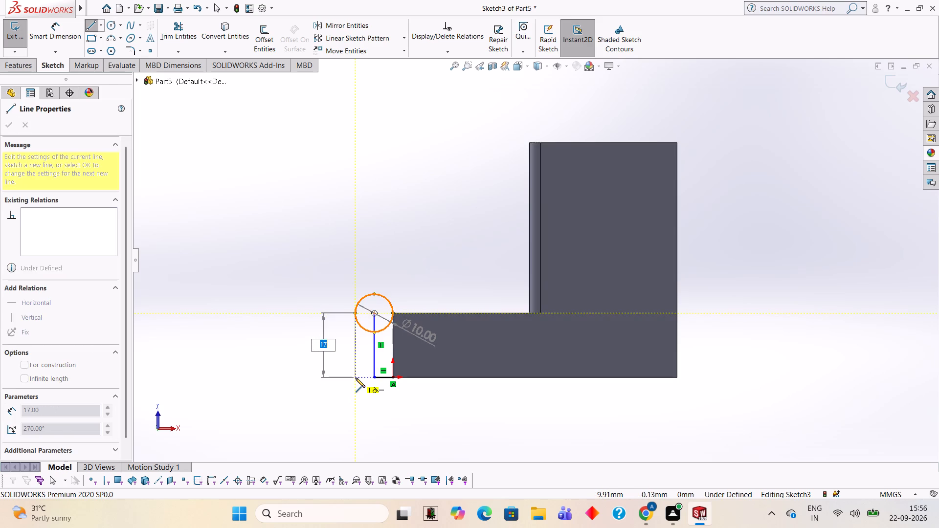
left_click(356, 378)
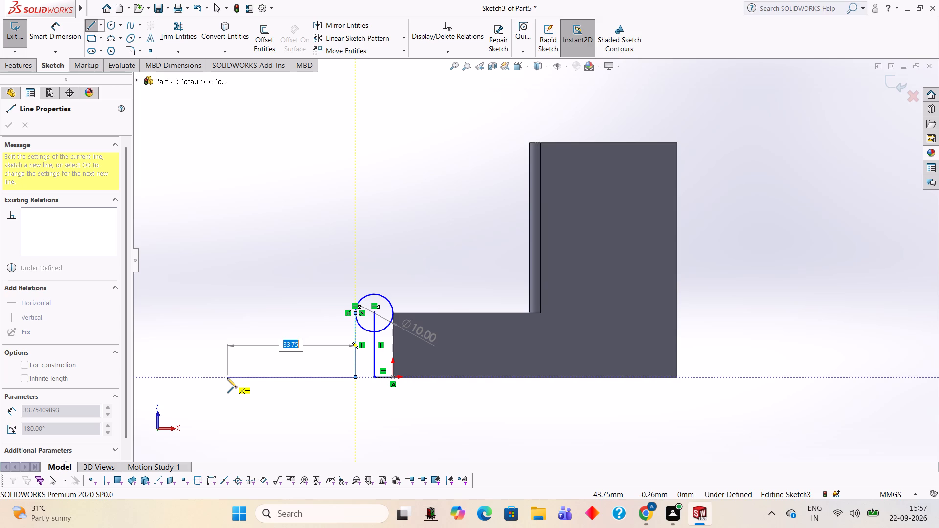
left_click(227, 378)
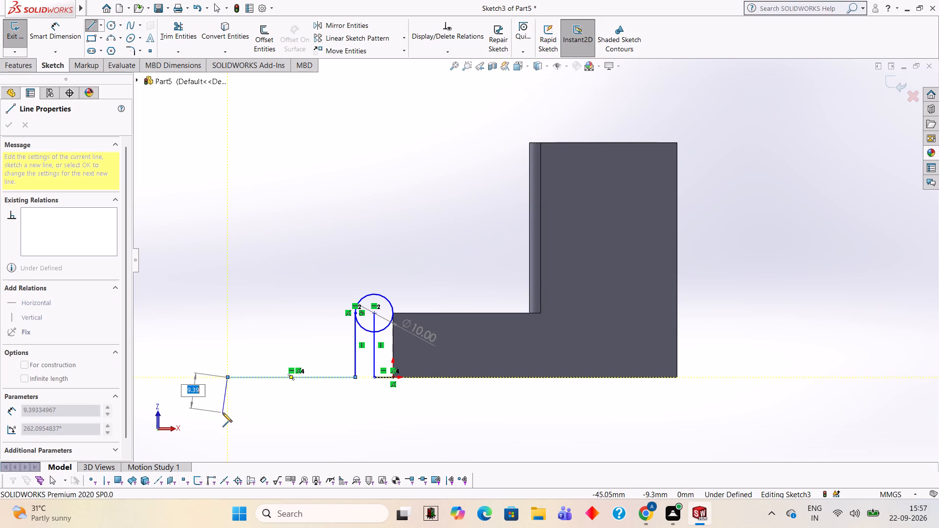
key("Escape")
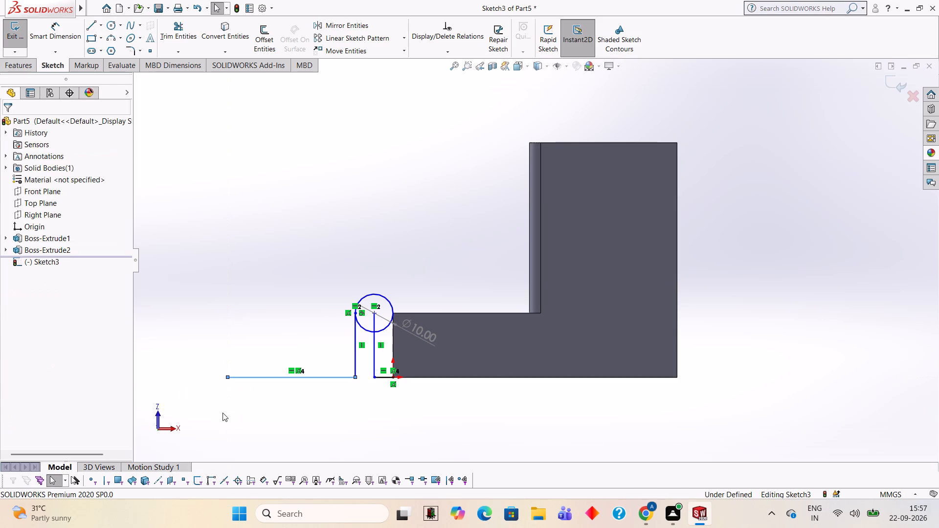
Draw a 75 mm horizontal line along the face's bottom edge, from its left corner to its right corner.
scroll(429, 435, "down", 1)
scroll(435, 384, "up", 2)
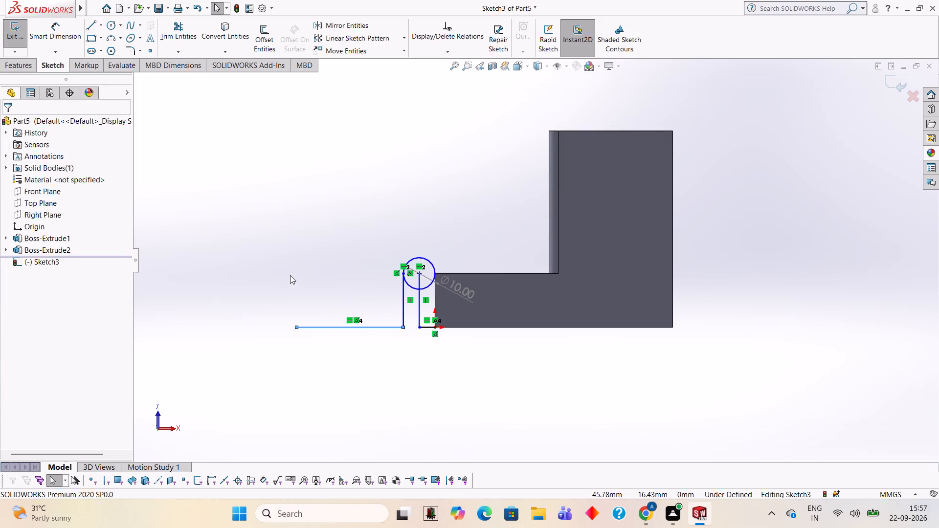
left_click(89, 26)
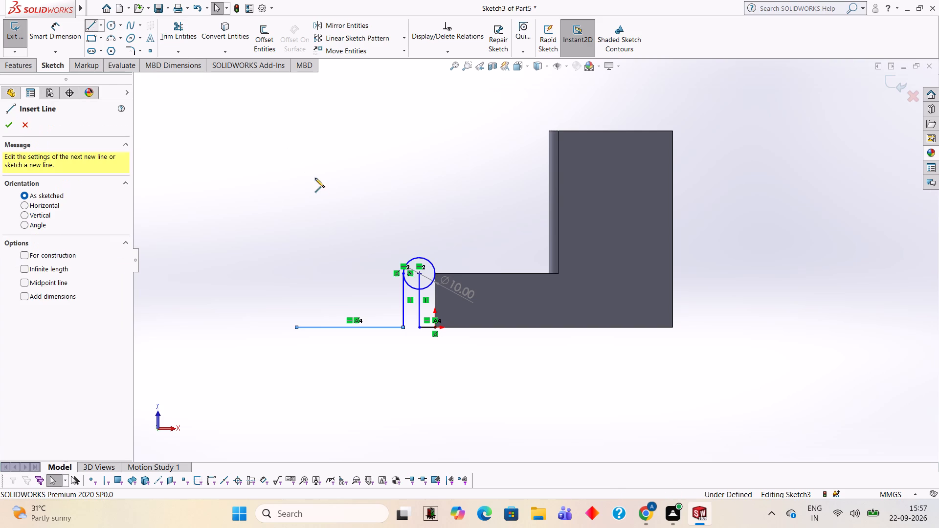
left_click(435, 326)
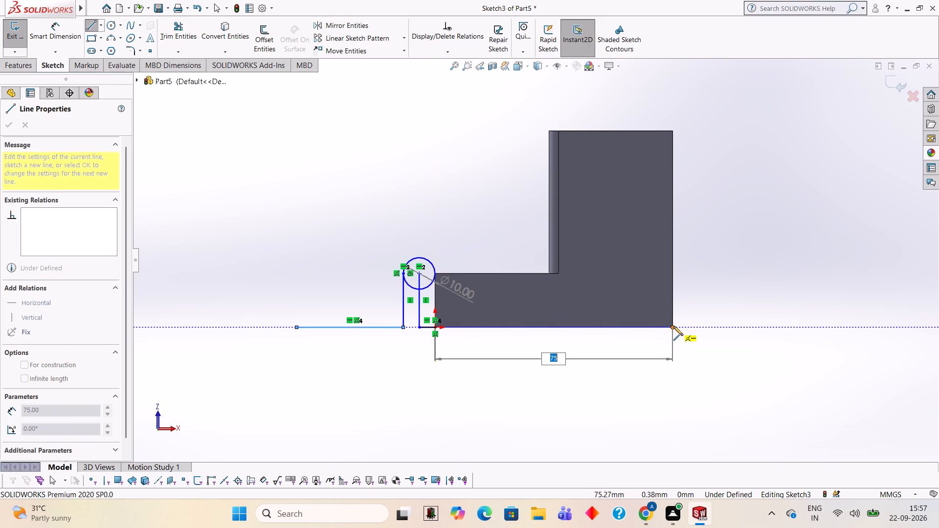
left_click(673, 326)
key("Escape")
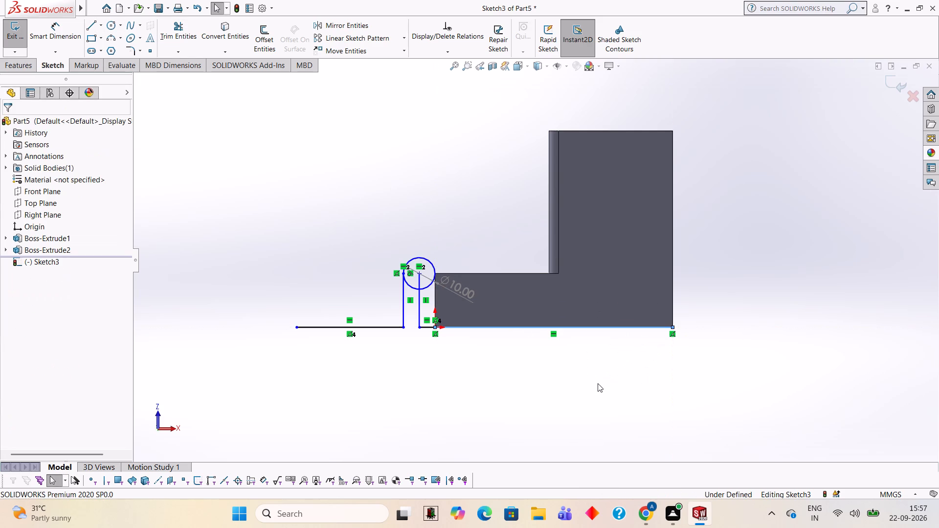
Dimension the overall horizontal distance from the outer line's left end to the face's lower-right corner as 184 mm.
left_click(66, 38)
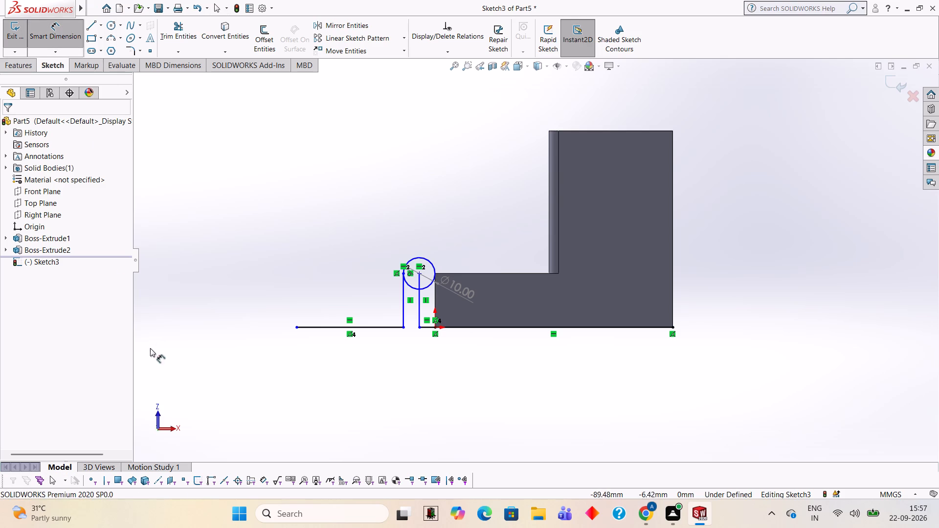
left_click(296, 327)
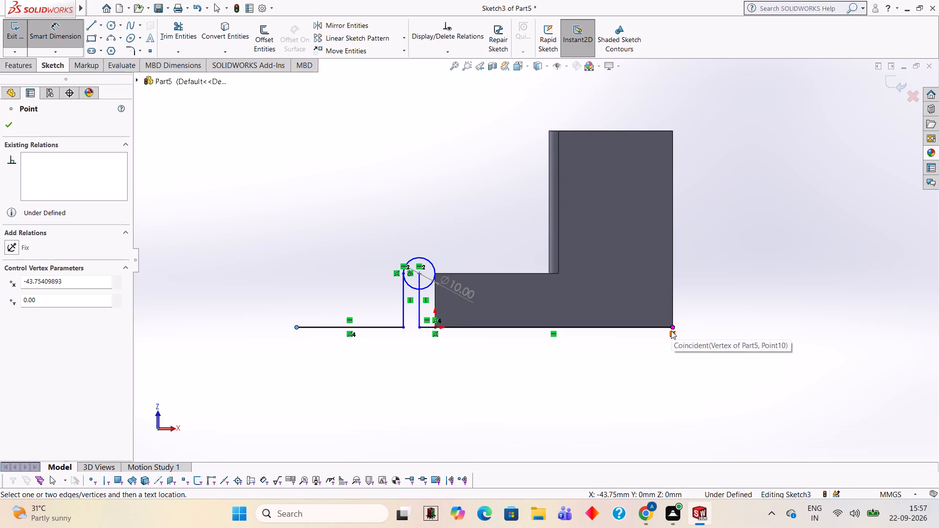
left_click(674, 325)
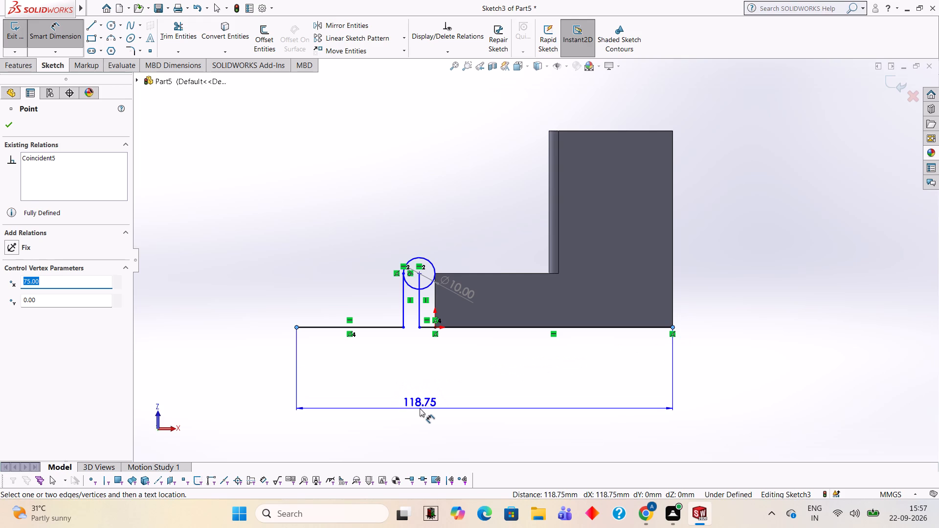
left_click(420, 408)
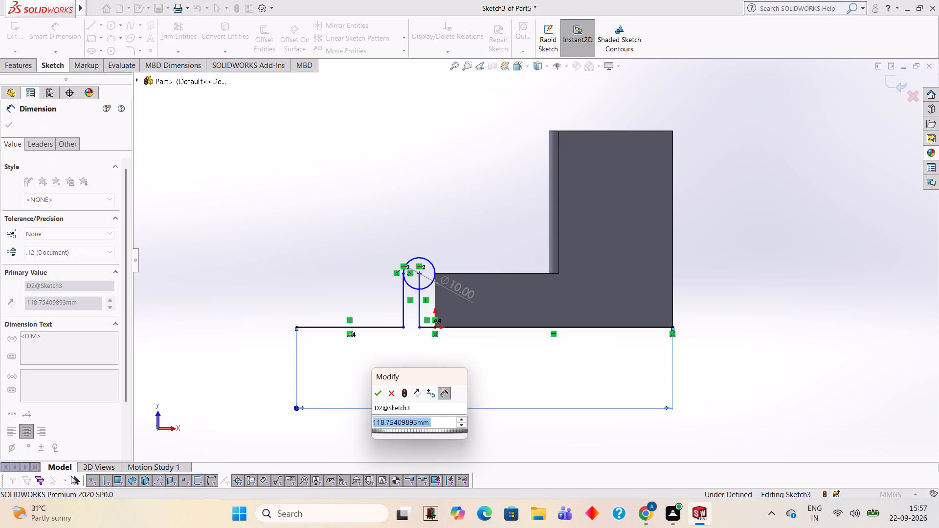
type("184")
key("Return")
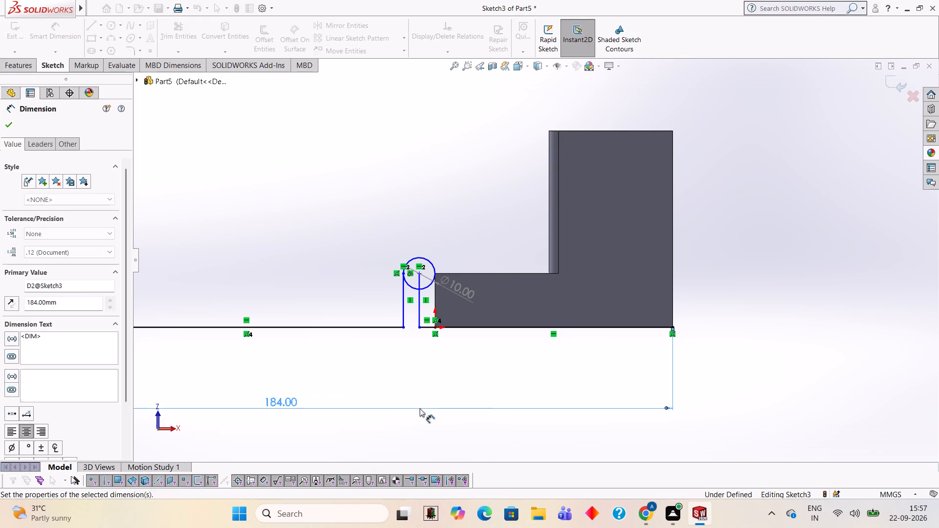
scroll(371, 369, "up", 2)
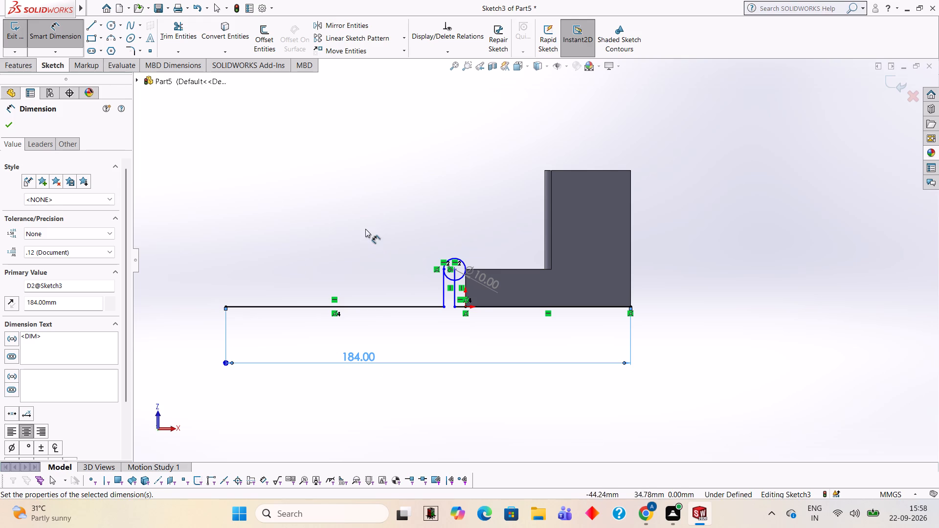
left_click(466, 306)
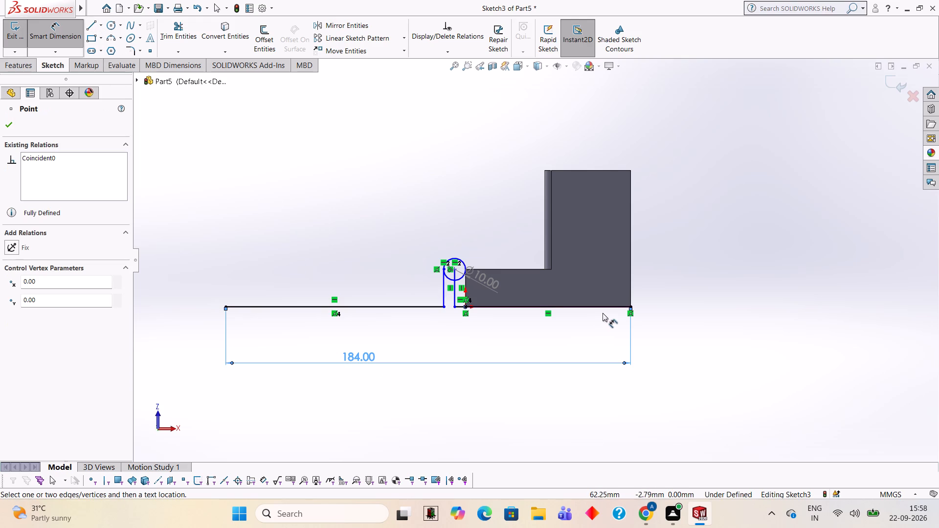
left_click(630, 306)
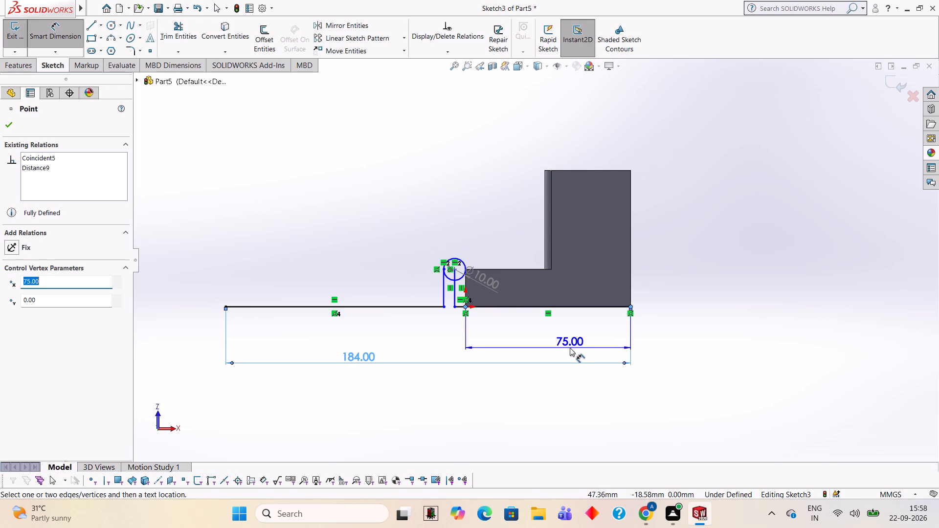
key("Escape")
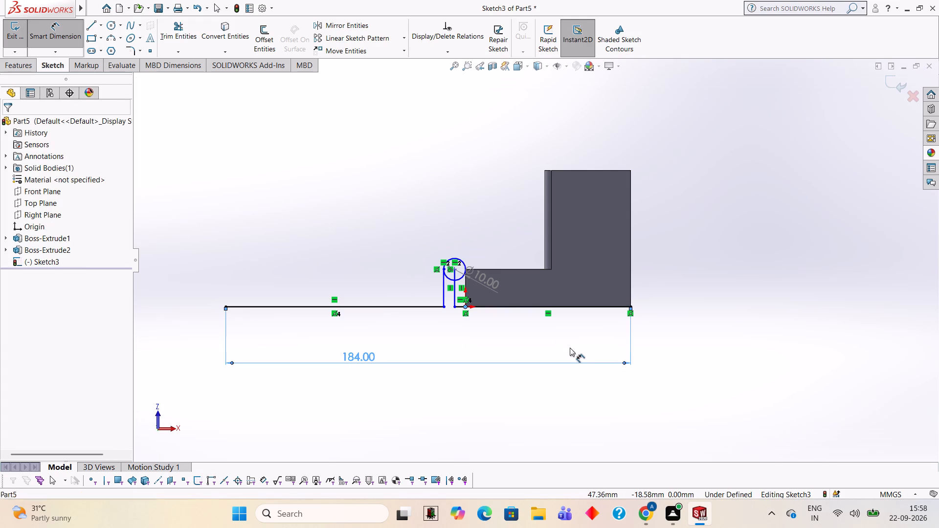
Undo the 184 mm dimension and all the lines and the circle in the side-face sketch, leaving it empty.
key("ctrl+z")
key("ctrl+z")
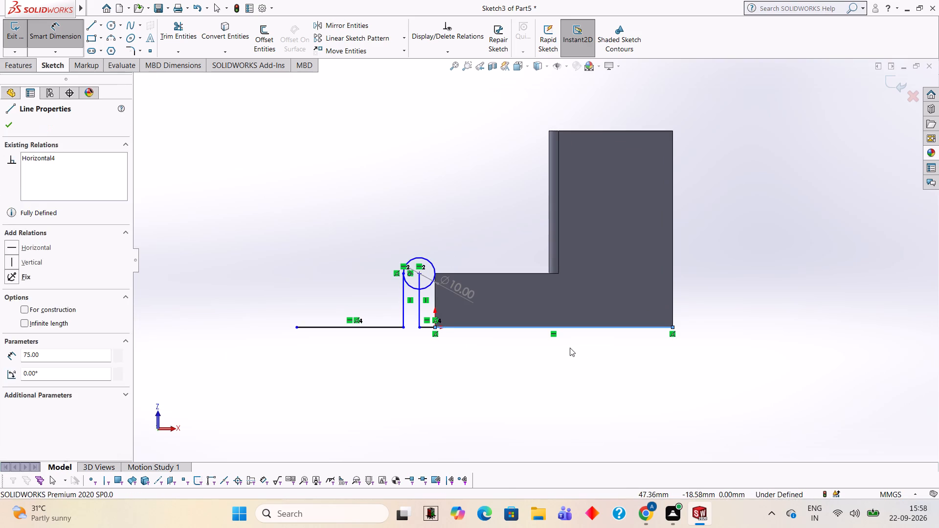
key("ctrl+z")
key("ctrl+z")
key("ctrl+z")
key("ctrl+z")
key("ctrl+z")
key("ctrl+z")
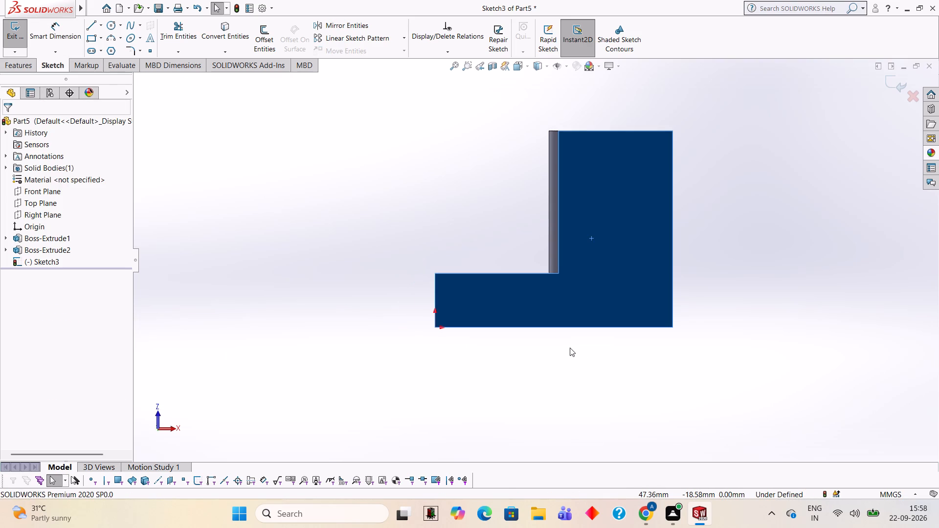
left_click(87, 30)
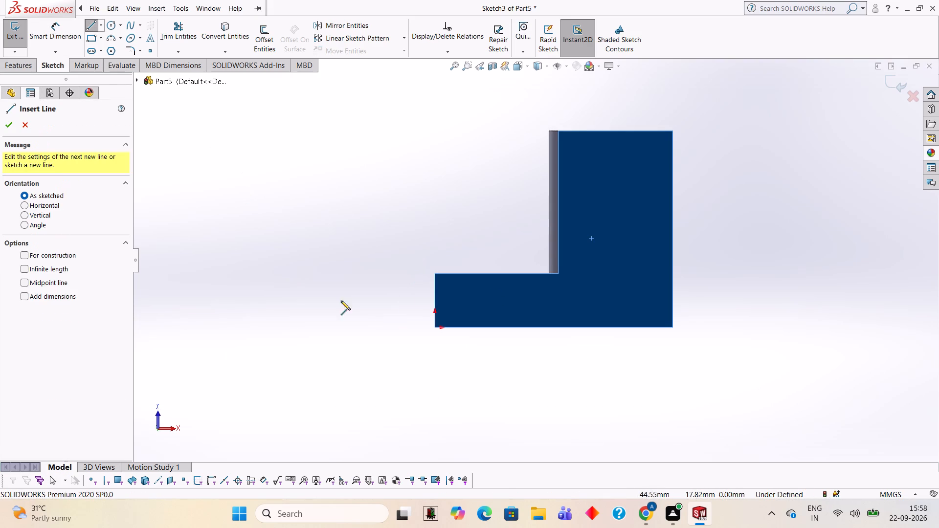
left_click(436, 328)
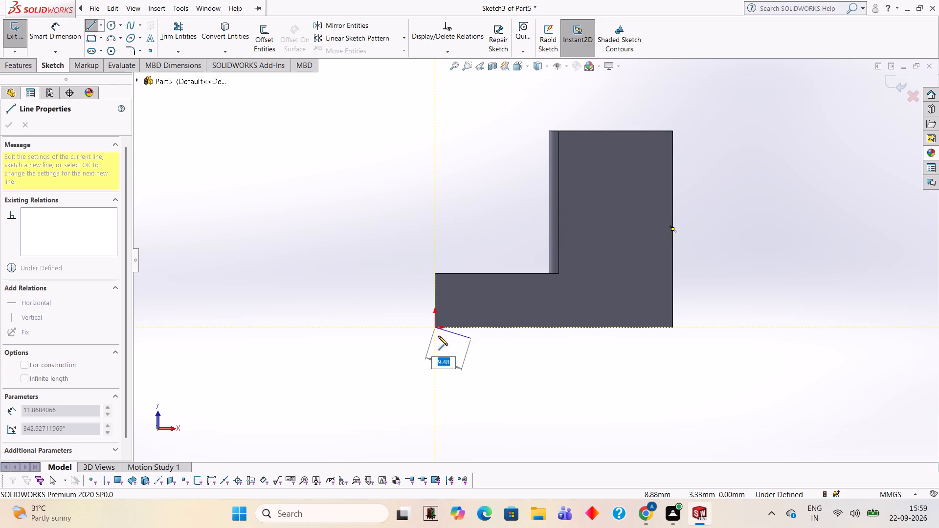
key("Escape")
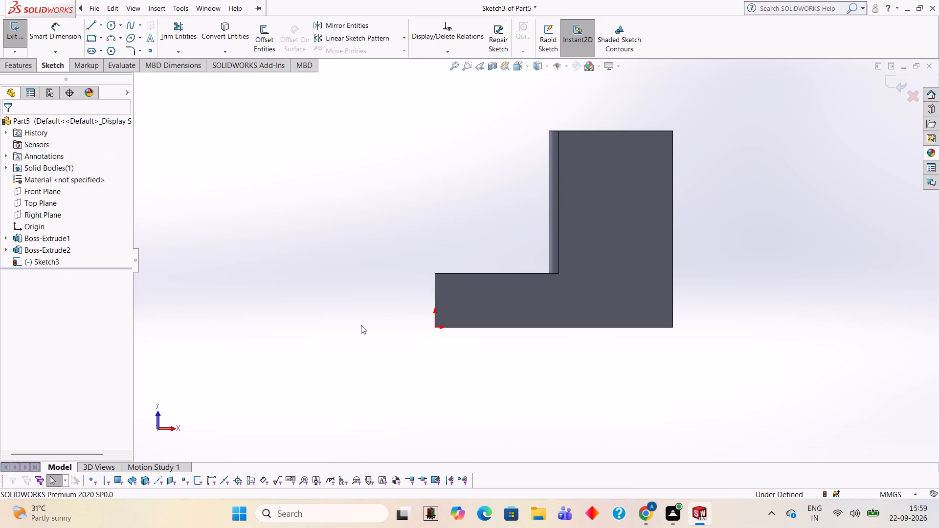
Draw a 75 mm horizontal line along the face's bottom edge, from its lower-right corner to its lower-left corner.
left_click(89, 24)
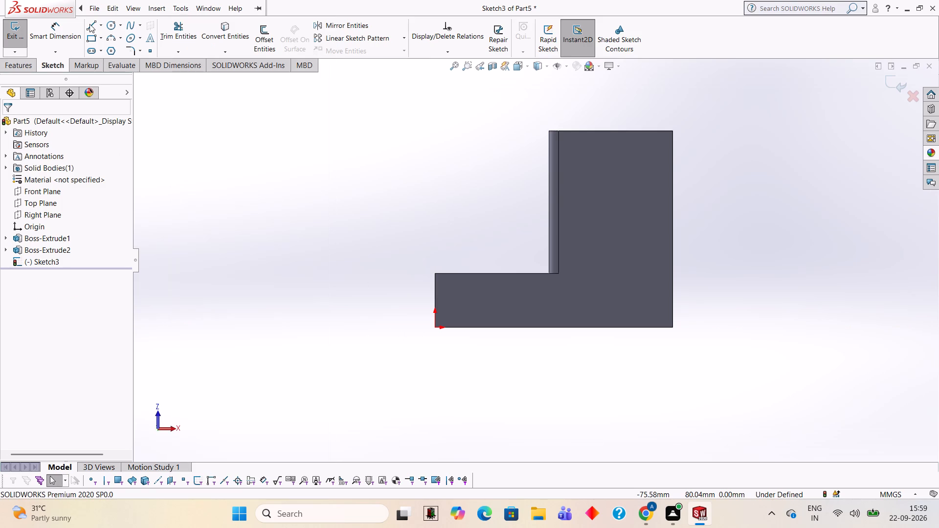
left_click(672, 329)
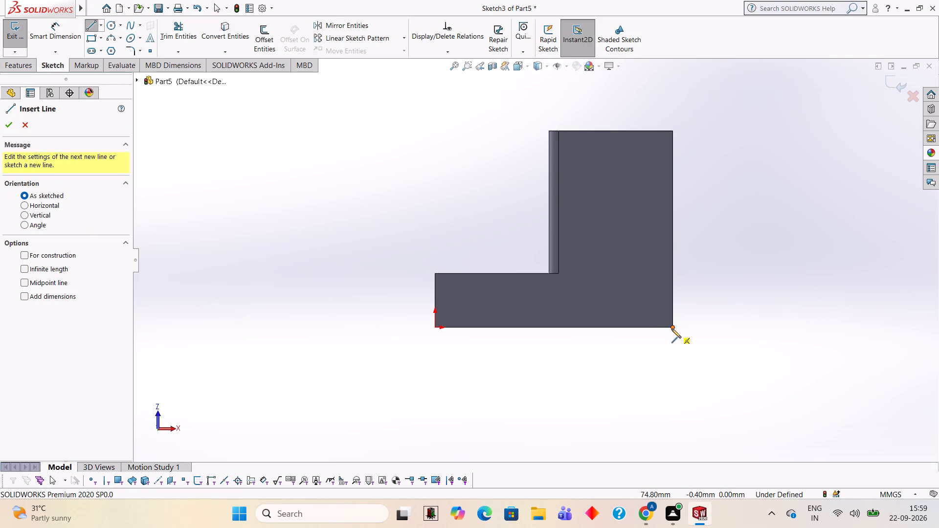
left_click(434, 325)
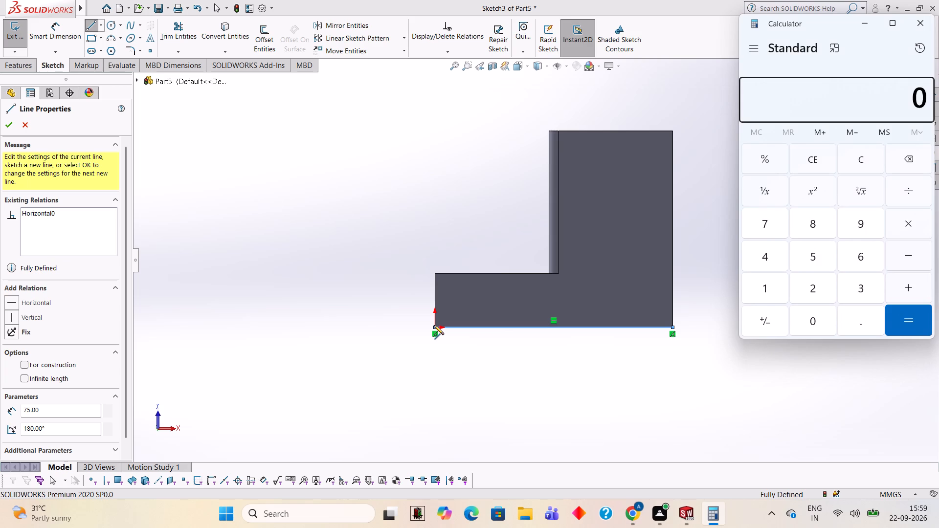
In Calculator, compute 75+45+18 and 138-75, then clear and close it.
type("75")
type("+45+18")
key("Return")
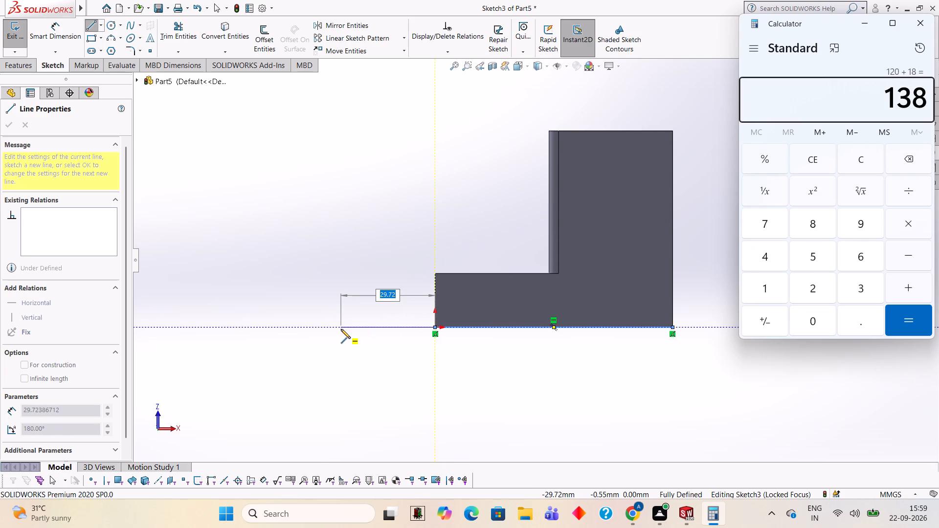
key("BackSpace")
key("BackSpace")
key("BackSpace")
key("Delete")
key("1")
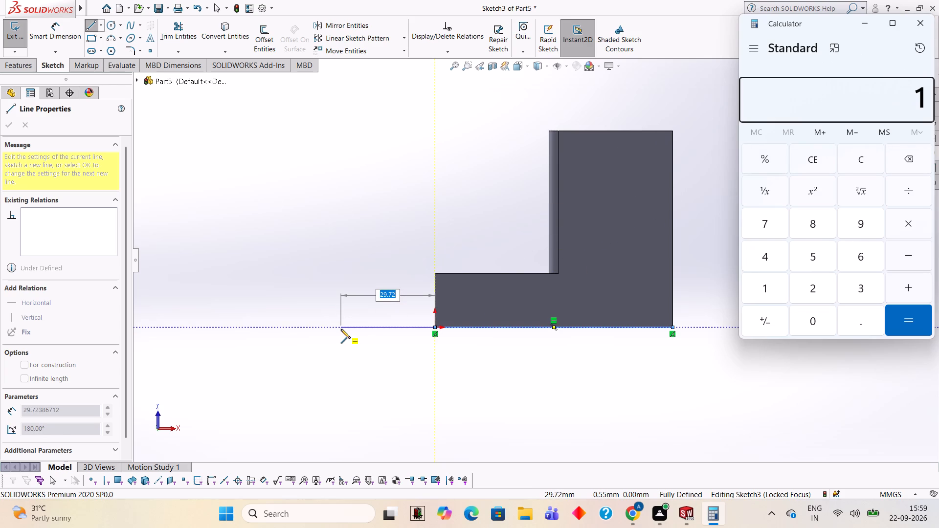
type("38-75")
key("Return")
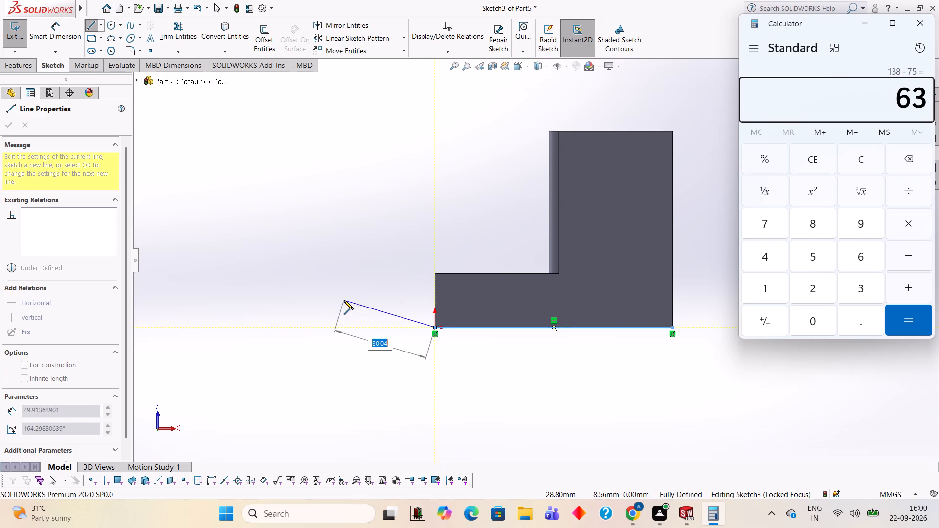
key("Escape")
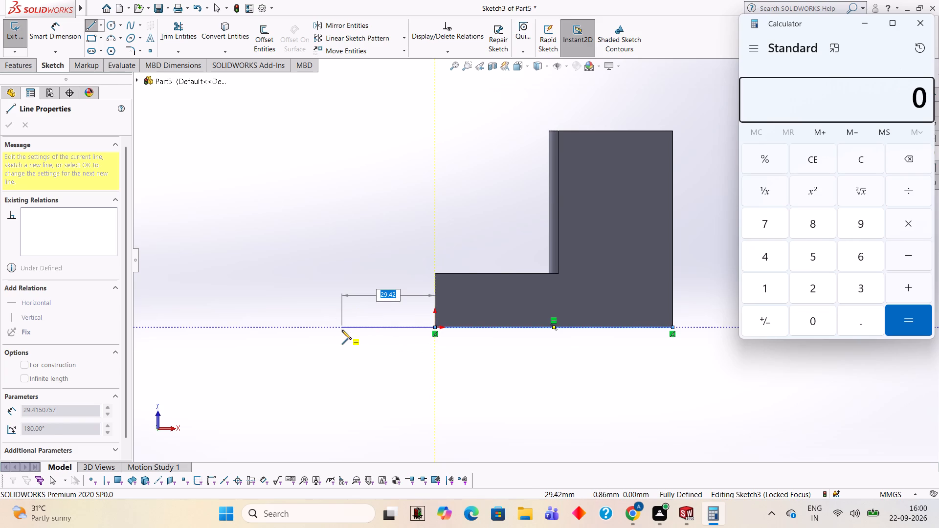
left_click(911, 27)
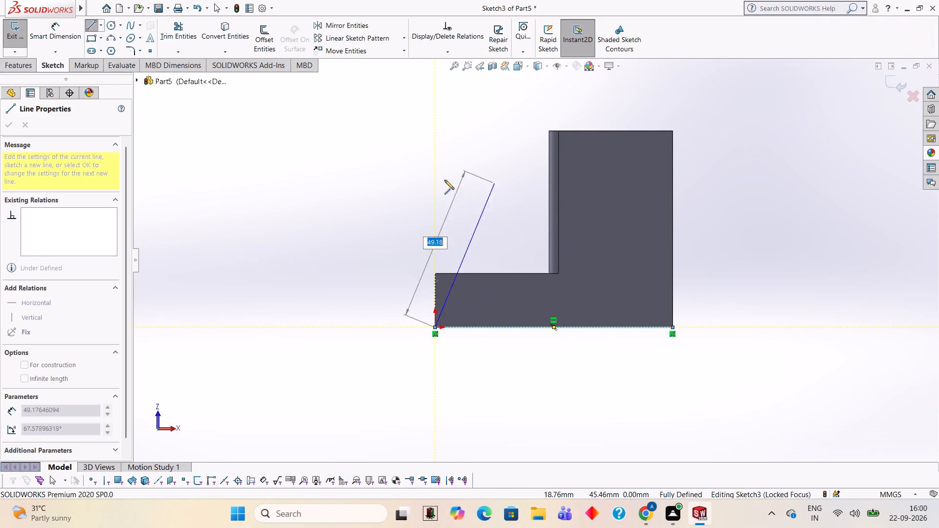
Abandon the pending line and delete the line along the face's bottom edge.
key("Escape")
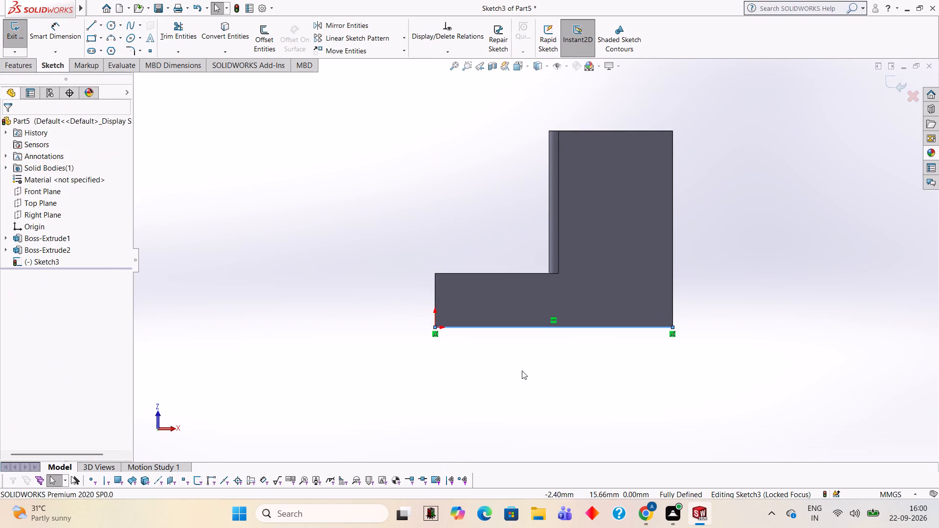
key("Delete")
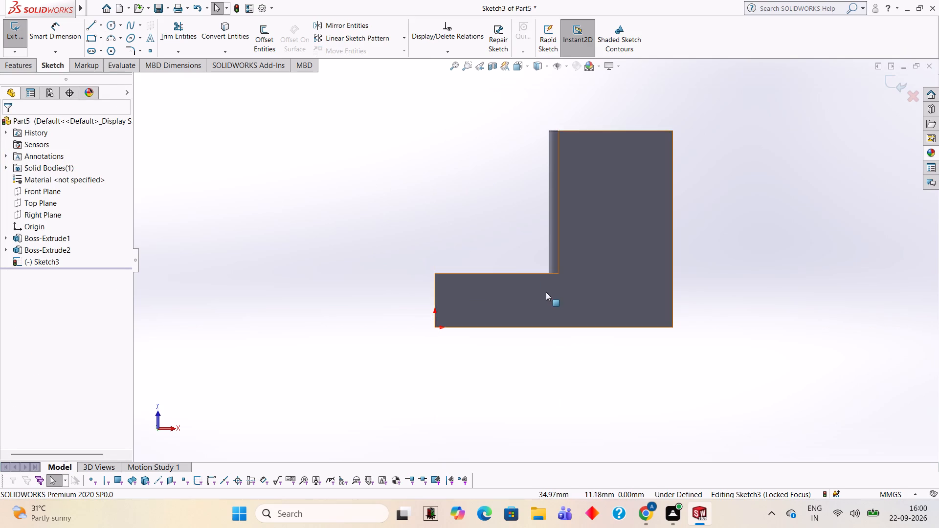
Exit the empty sketch on the L-shaped side face.
middle_click_drag(448, 193, 538, 440)
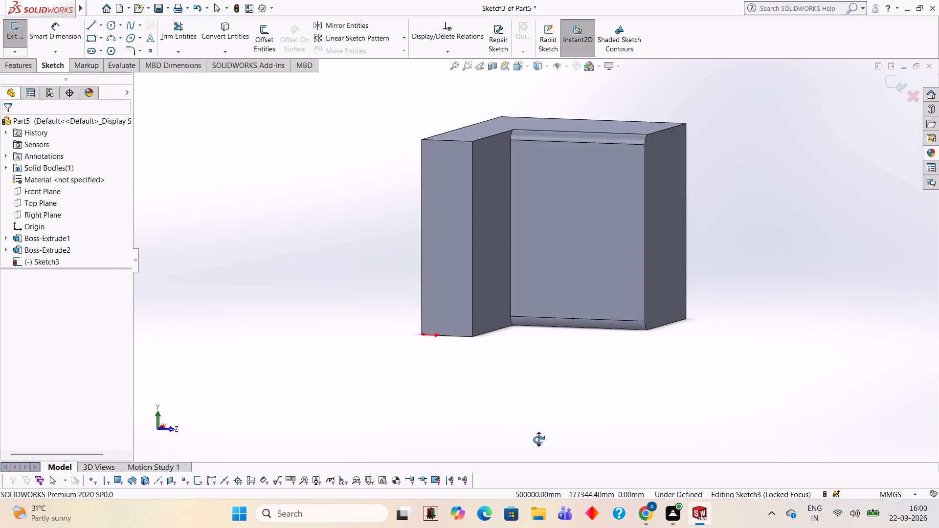
middle_click_drag(538, 440, 549, 446)
left_click(501, 258)
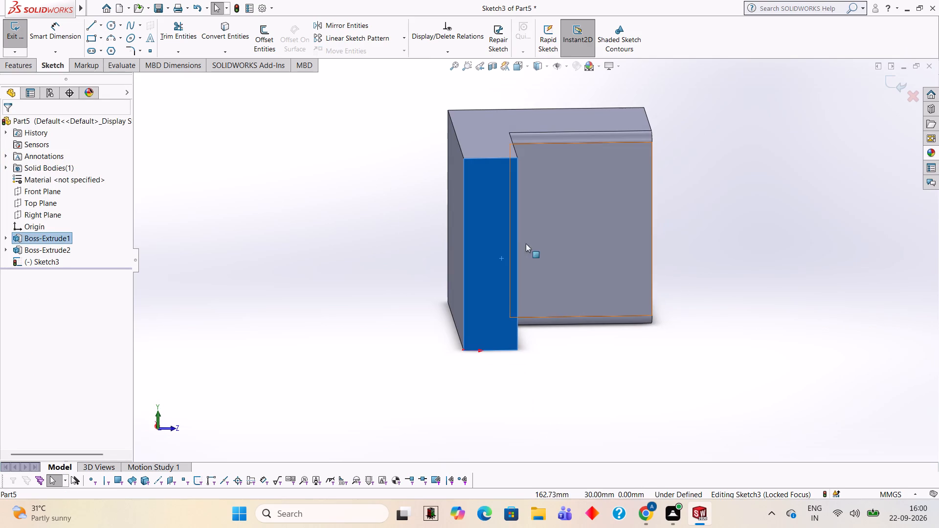
key("ctrl+8")
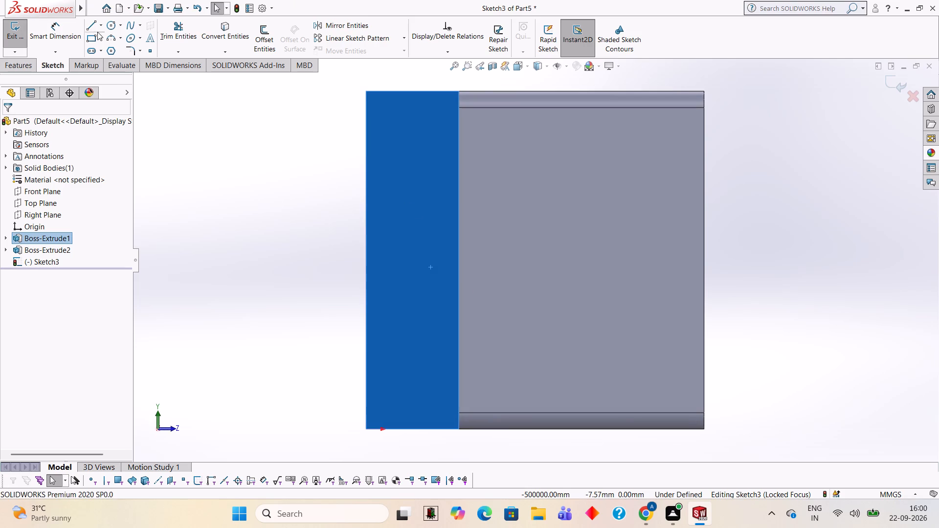
left_click(90, 27)
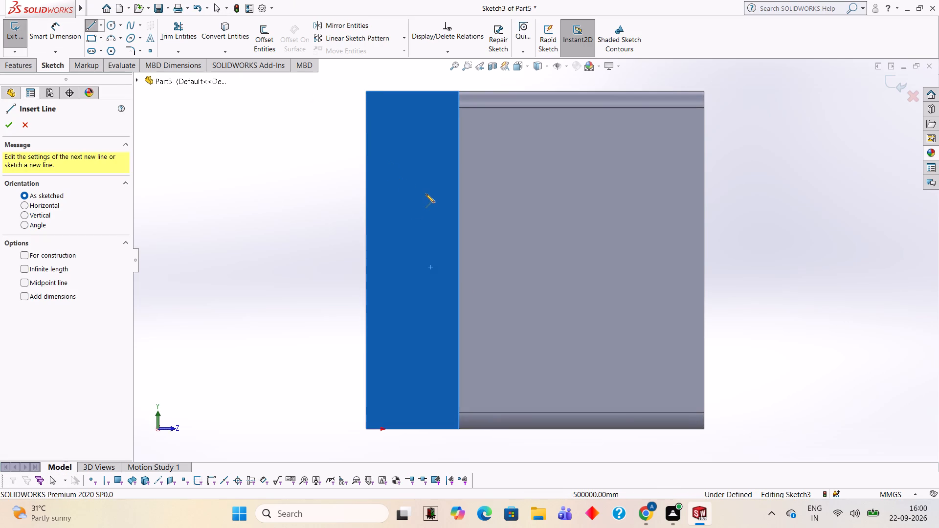
left_click(887, 84)
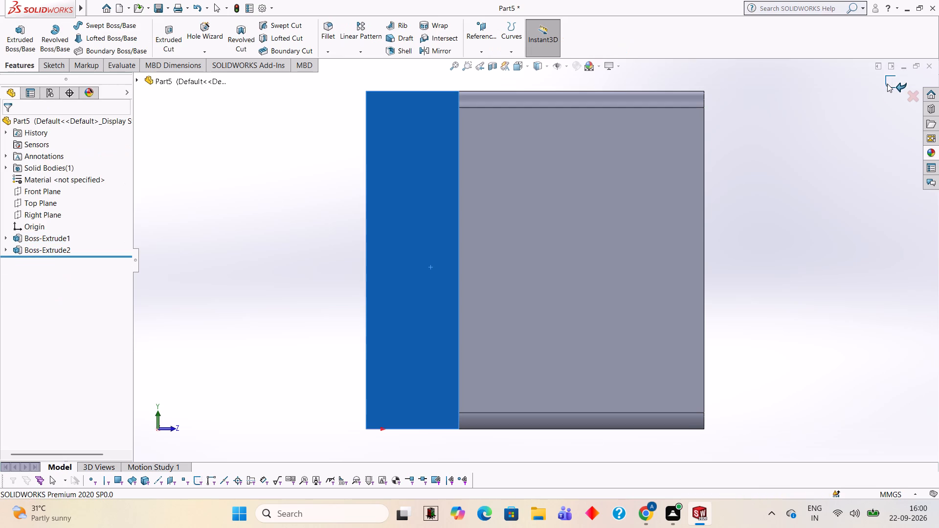
Sketch a closed 17 x 62 mm rectangle of lines along the edges of the base block's end face.
left_click(424, 178)
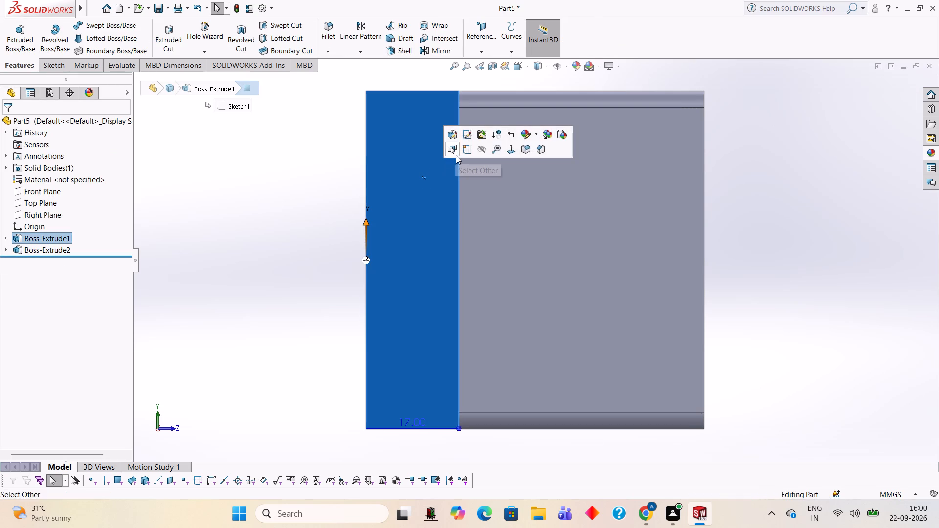
left_click(462, 150)
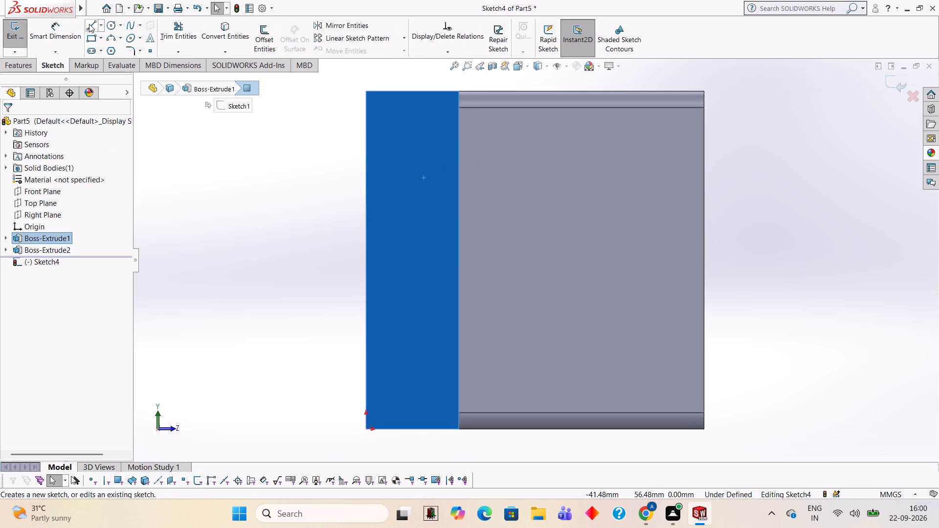
left_click(89, 24)
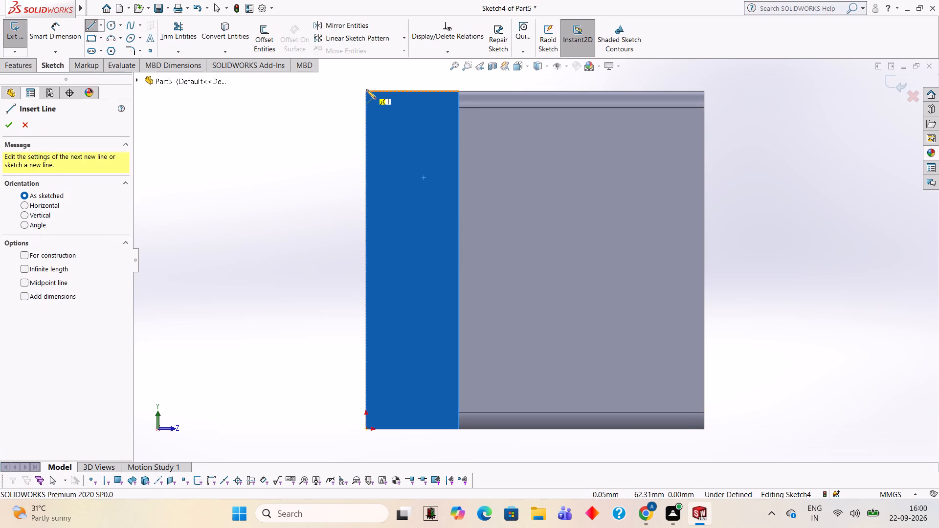
left_click(366, 90)
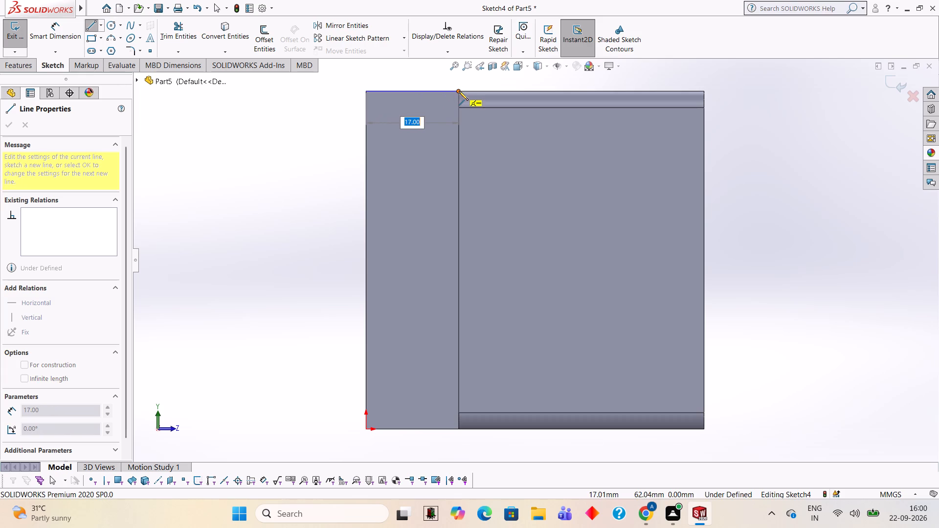
left_click(459, 91)
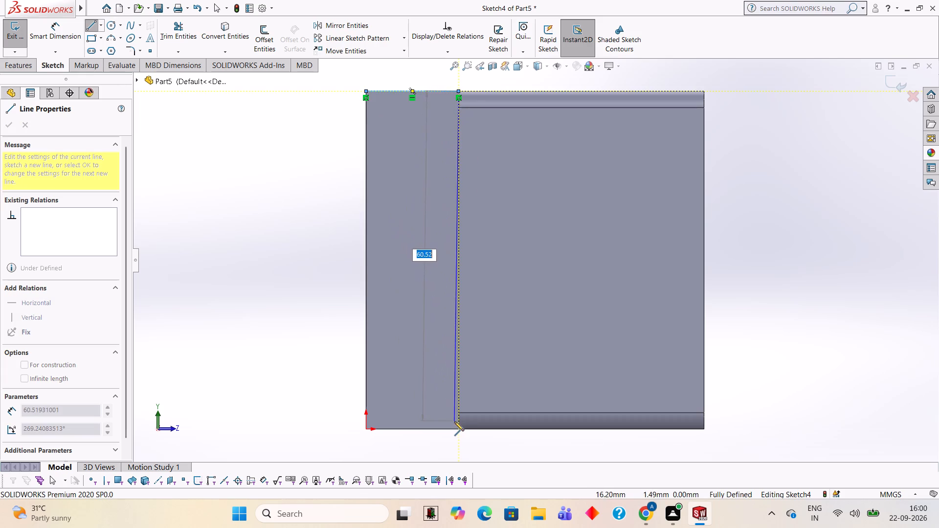
left_click(458, 428)
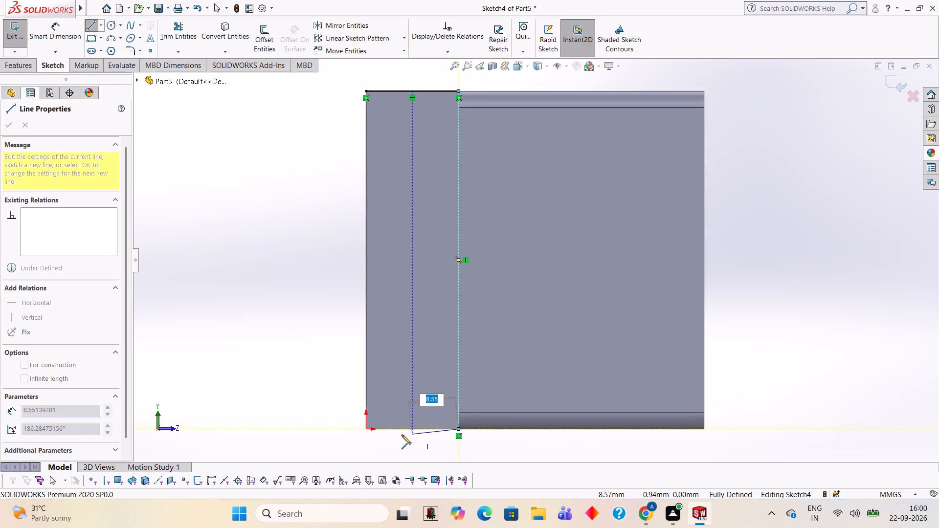
left_click(366, 428)
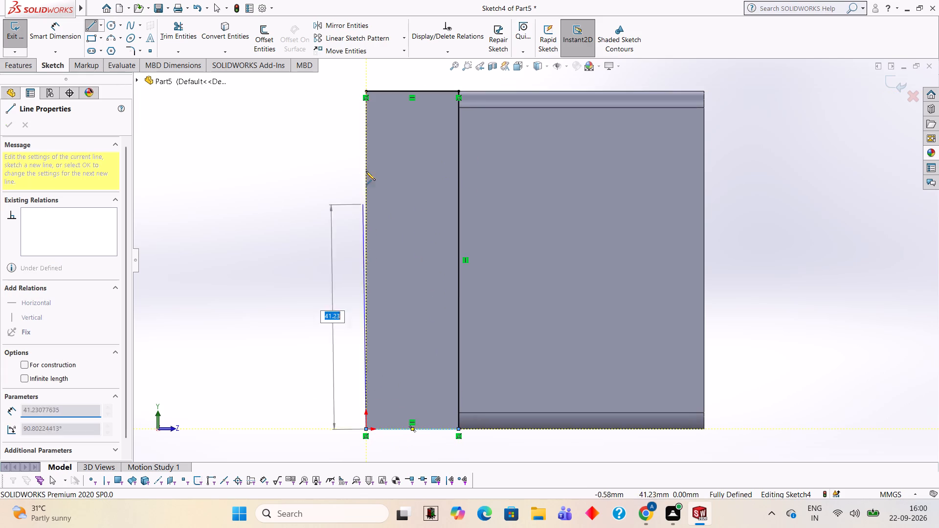
left_click(365, 90)
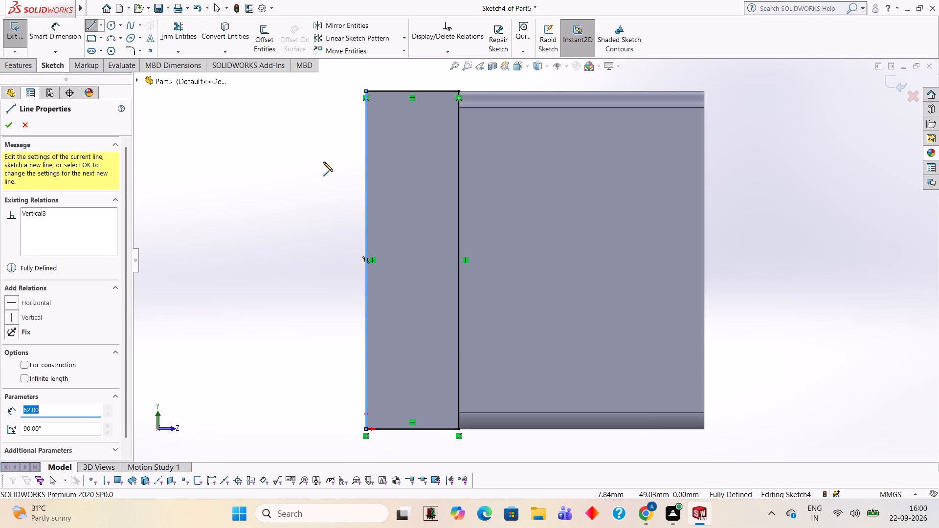
Extrude the end-face rectangle 63 mm outward as a blind boss merged with the base.
middle_click_drag(739, 240, 687, 177)
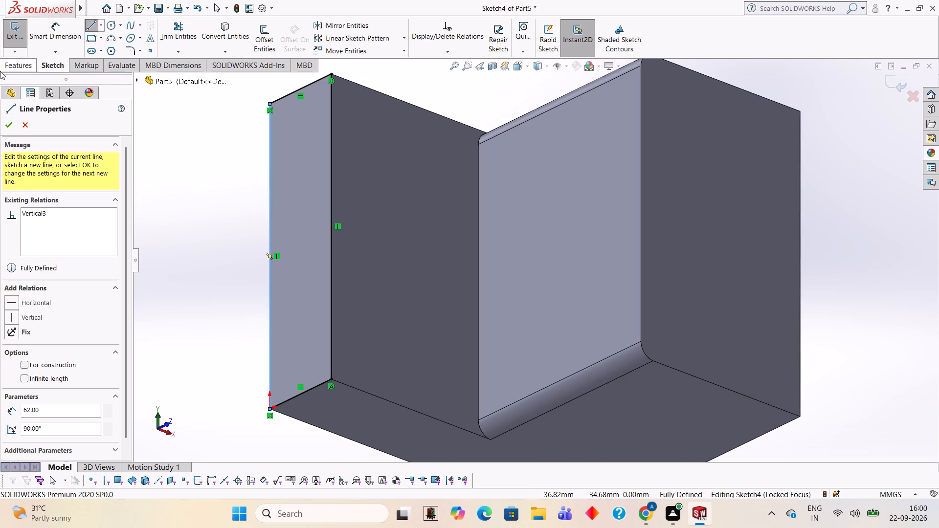
left_click(28, 63)
left_click(22, 39)
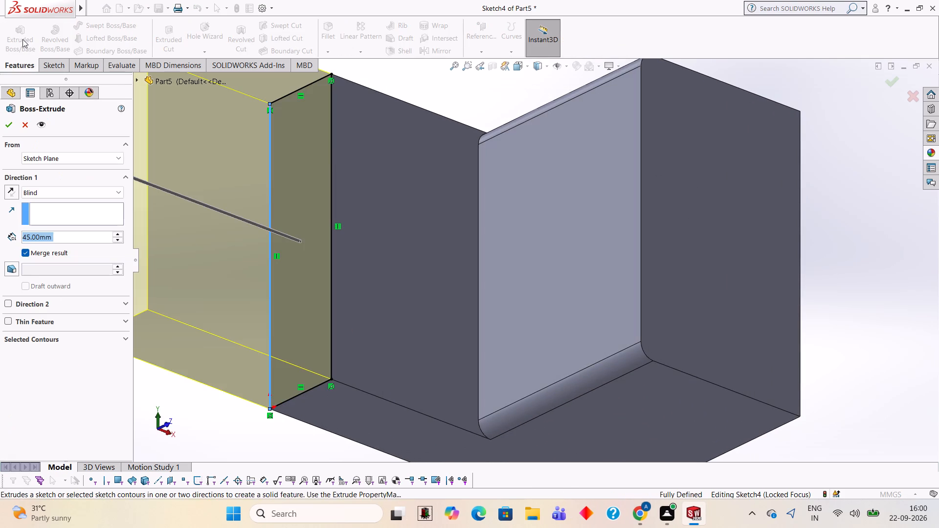
scroll(486, 167, "down", 1)
middle_click_drag(494, 181, 492, 301)
middle_click_drag(519, 349, 461, 180)
scroll(448, 193, "up", 3)
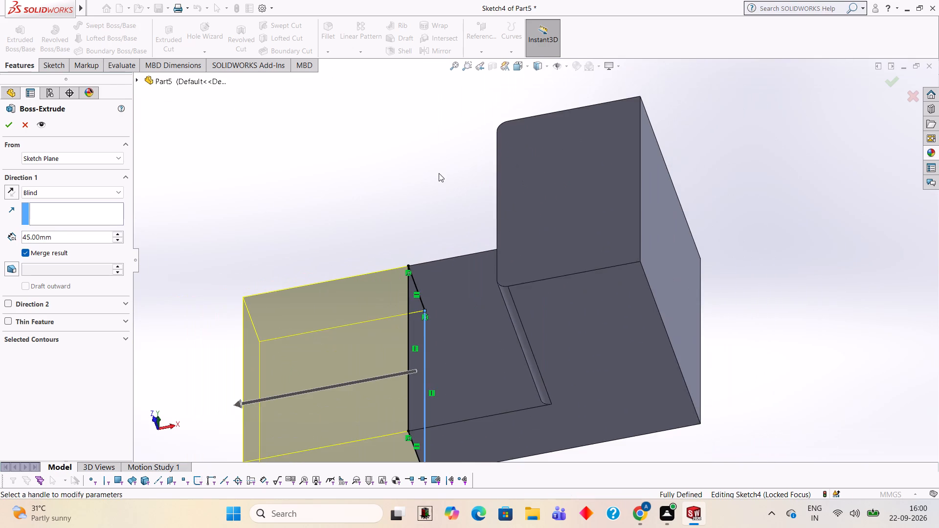
middle_click_drag(420, 274, 427, 222)
left_click(87, 233)
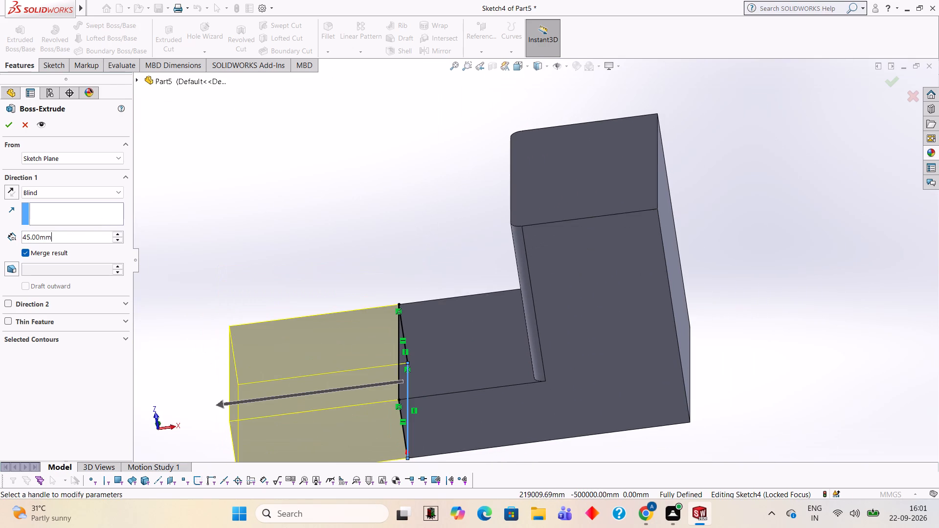
key("BackSpace")
key("BackSpace")
key("BackSpace")
key("BackSpace")
key("BackSpace")
key("BackSpace")
key("BackSpace")
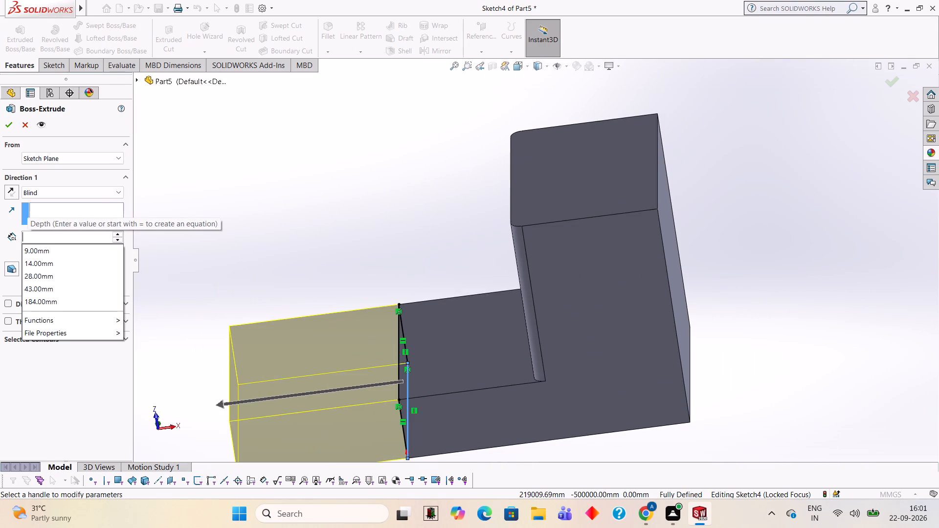
type("63")
key("Return")
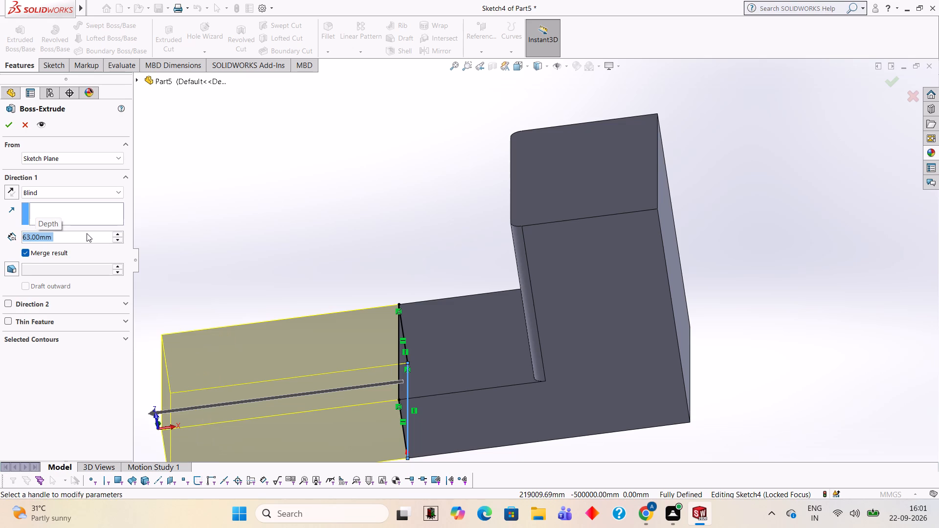
left_click(11, 125)
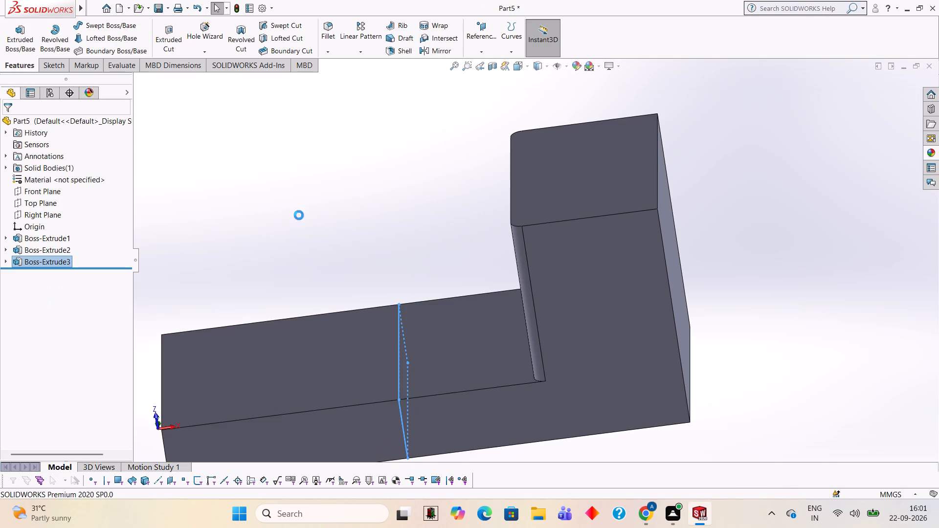
left_click(330, 209)
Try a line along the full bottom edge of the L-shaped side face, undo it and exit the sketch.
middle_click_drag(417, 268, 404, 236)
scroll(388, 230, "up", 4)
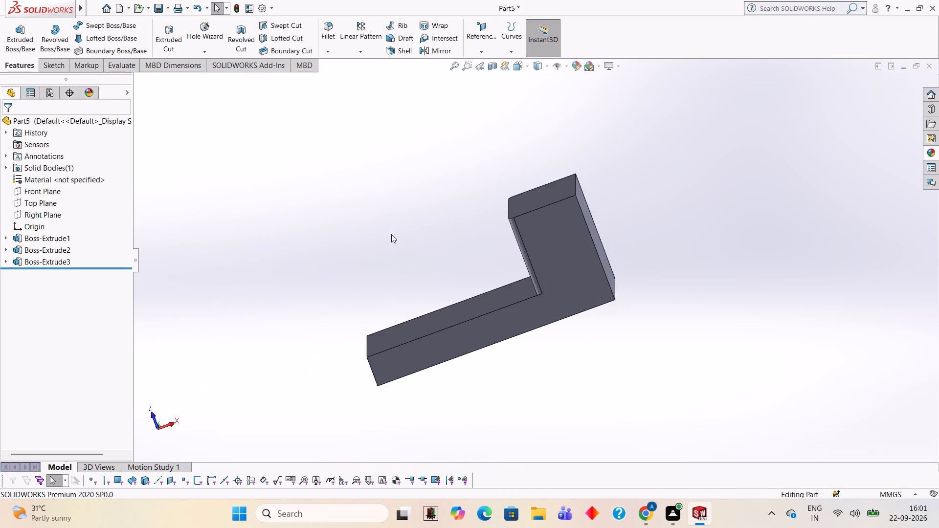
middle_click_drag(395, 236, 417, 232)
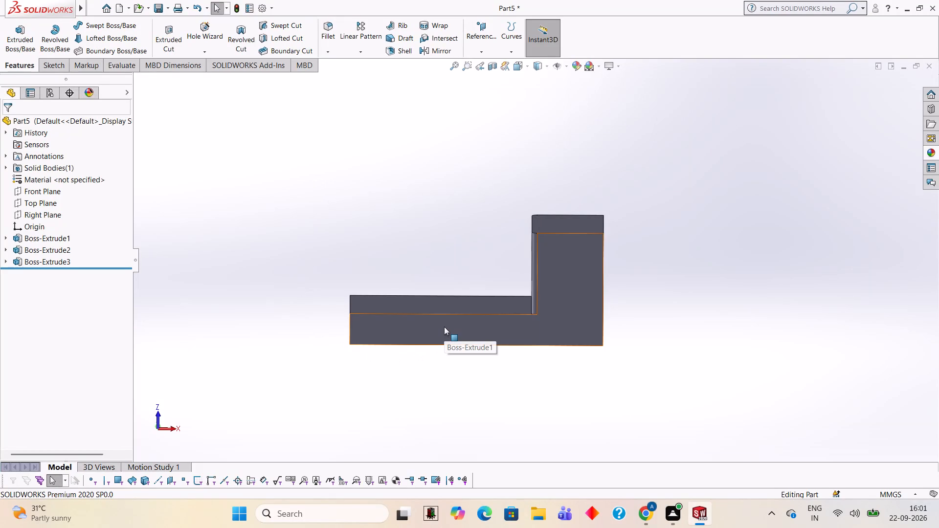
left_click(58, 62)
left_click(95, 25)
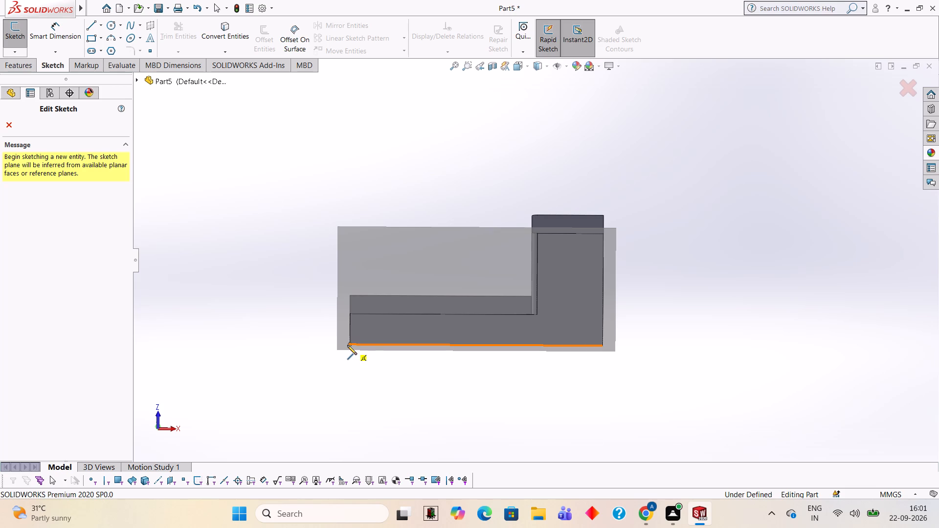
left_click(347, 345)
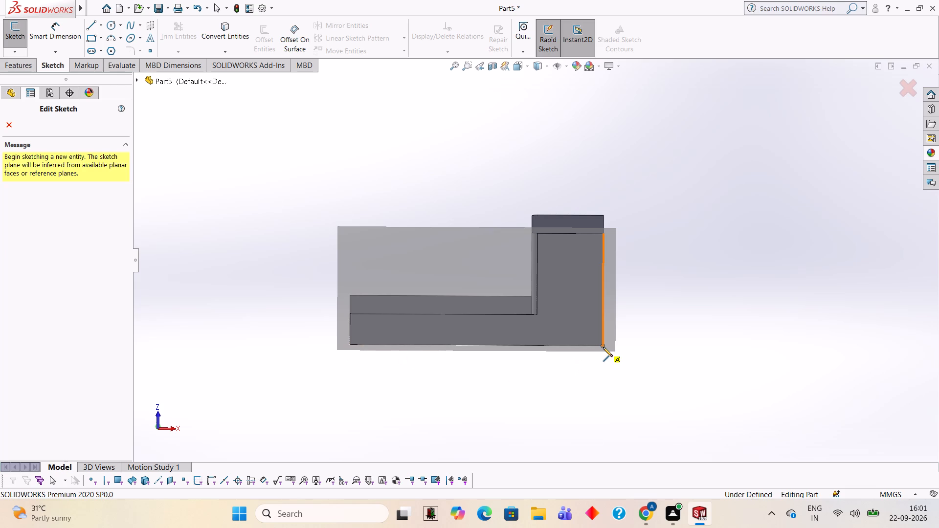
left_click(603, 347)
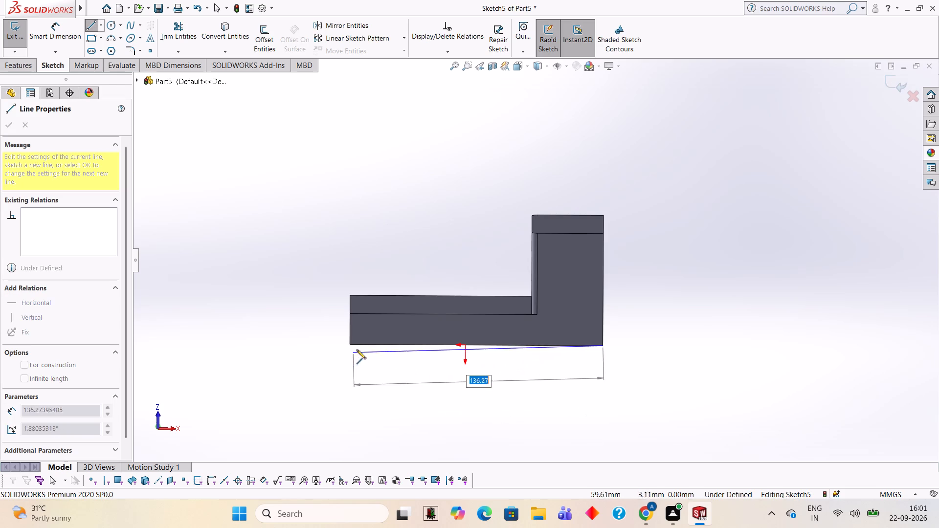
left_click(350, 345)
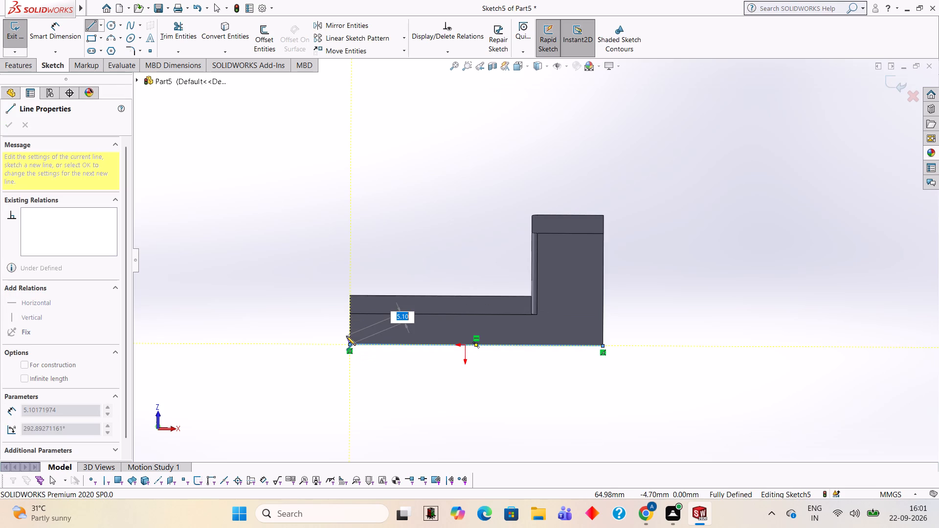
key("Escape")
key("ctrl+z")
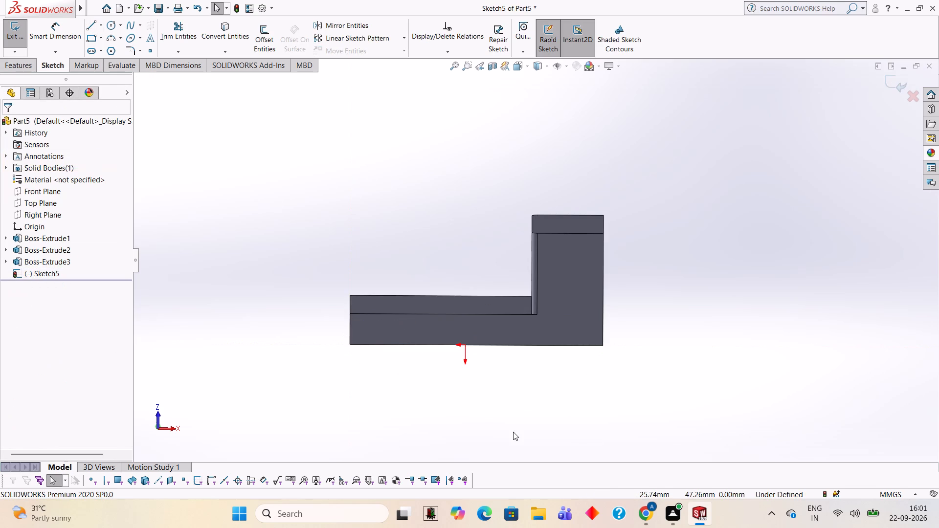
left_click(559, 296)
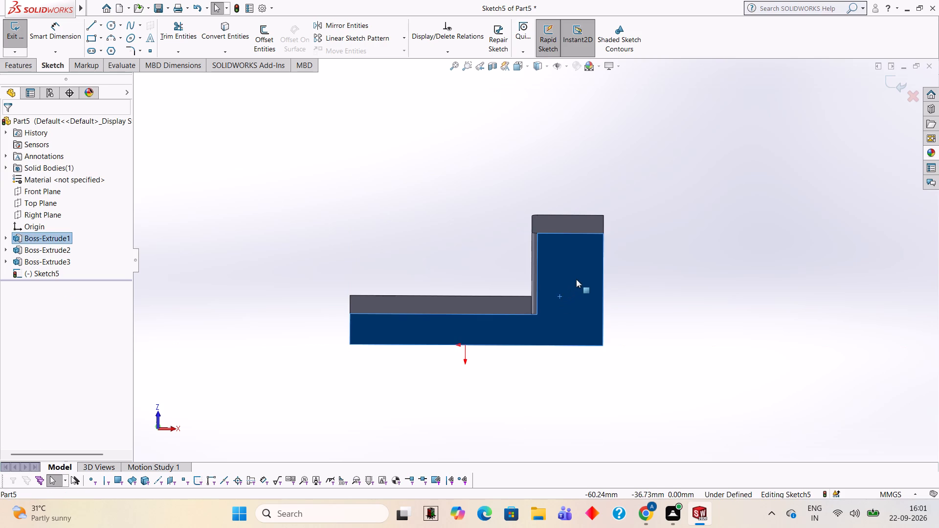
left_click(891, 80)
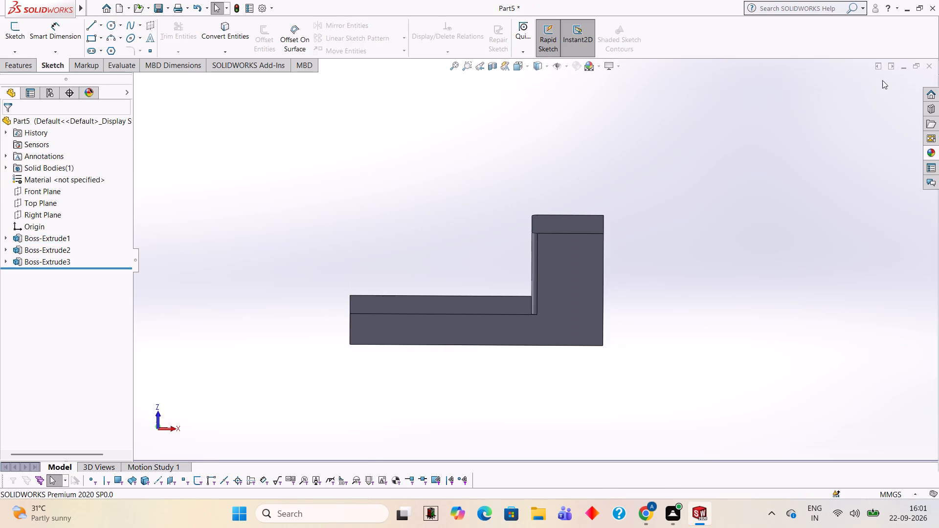
Start a new sketch on the L-shaped side face and view it straight on.
left_click(586, 303)
left_click(626, 278)
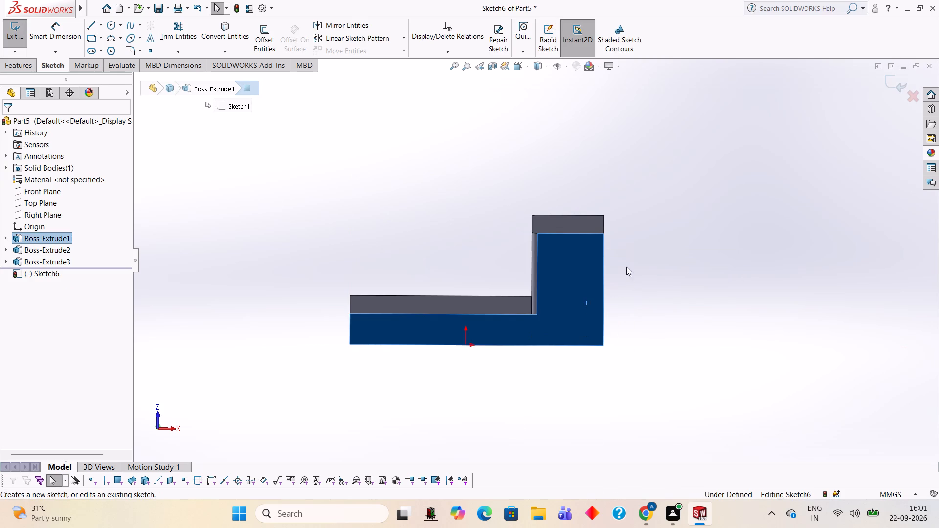
key("ctrl+8")
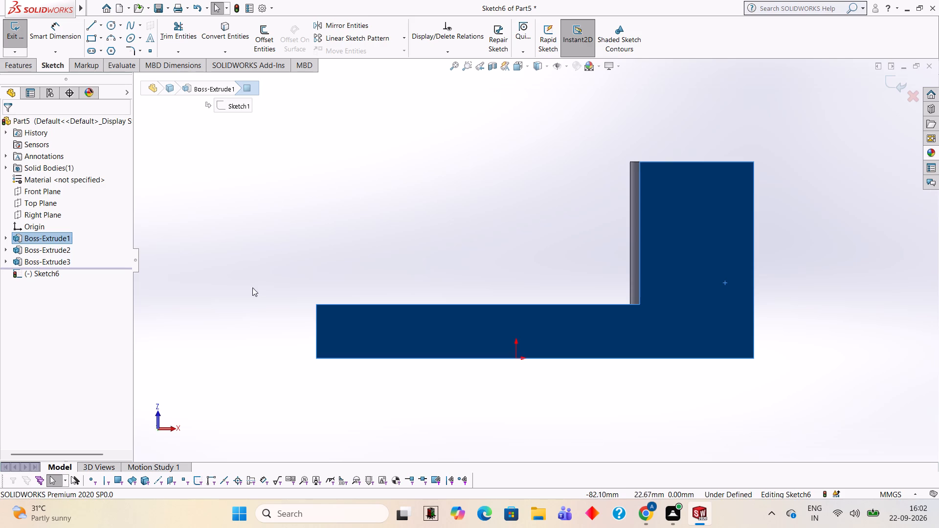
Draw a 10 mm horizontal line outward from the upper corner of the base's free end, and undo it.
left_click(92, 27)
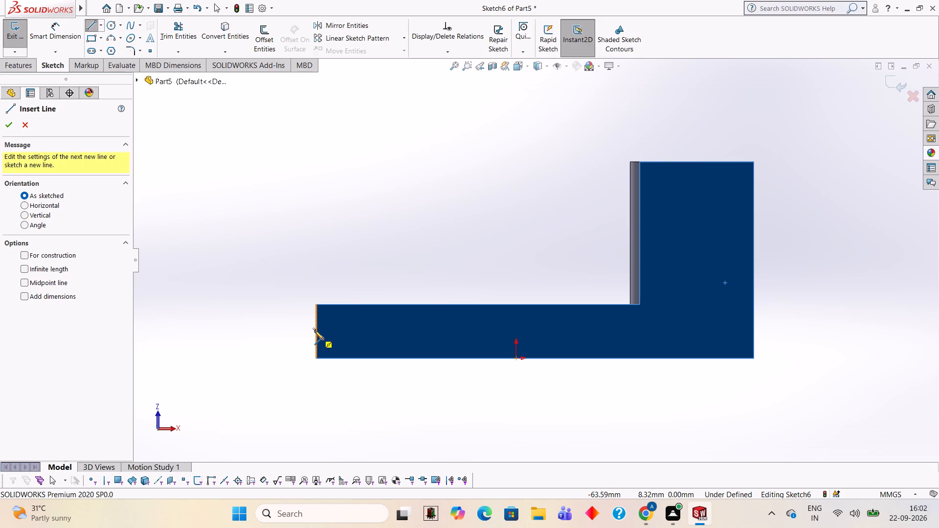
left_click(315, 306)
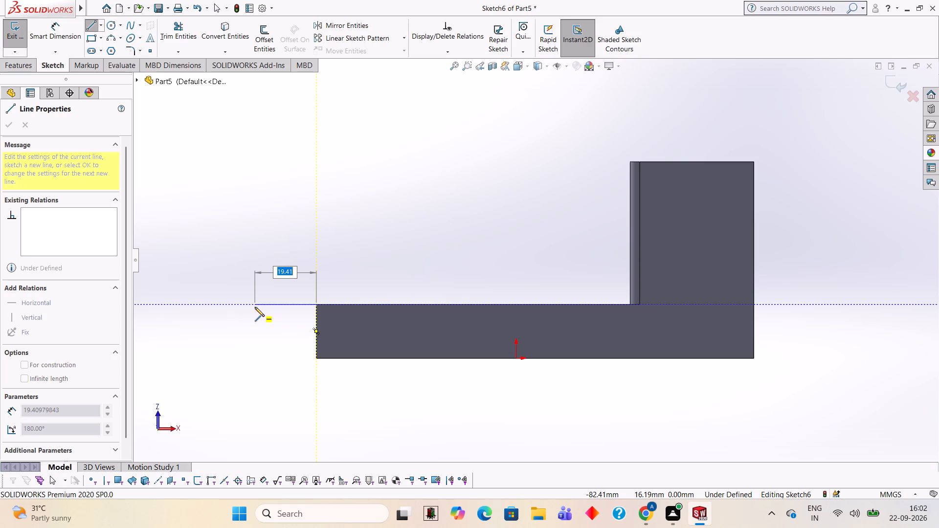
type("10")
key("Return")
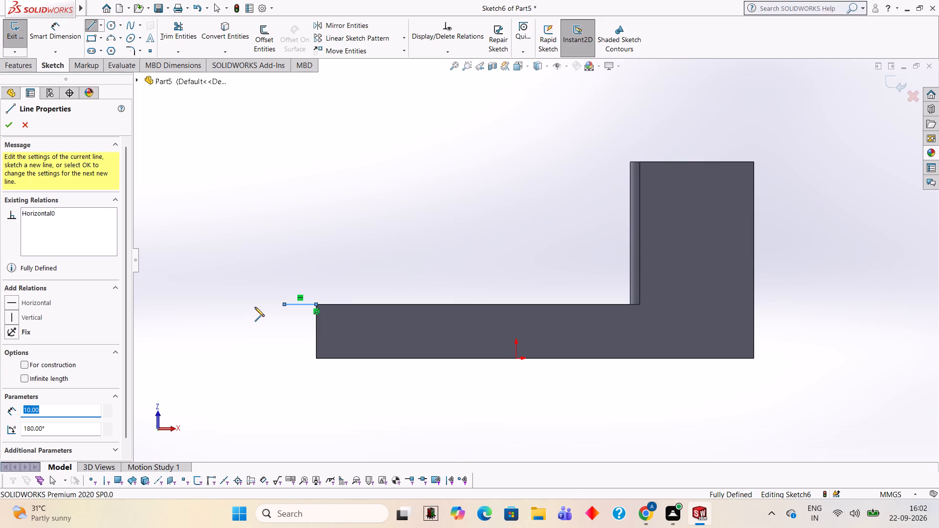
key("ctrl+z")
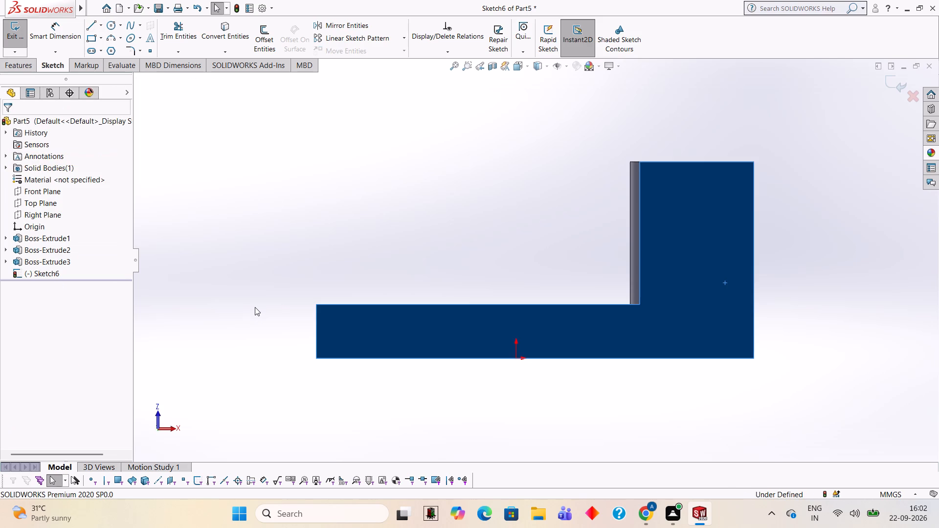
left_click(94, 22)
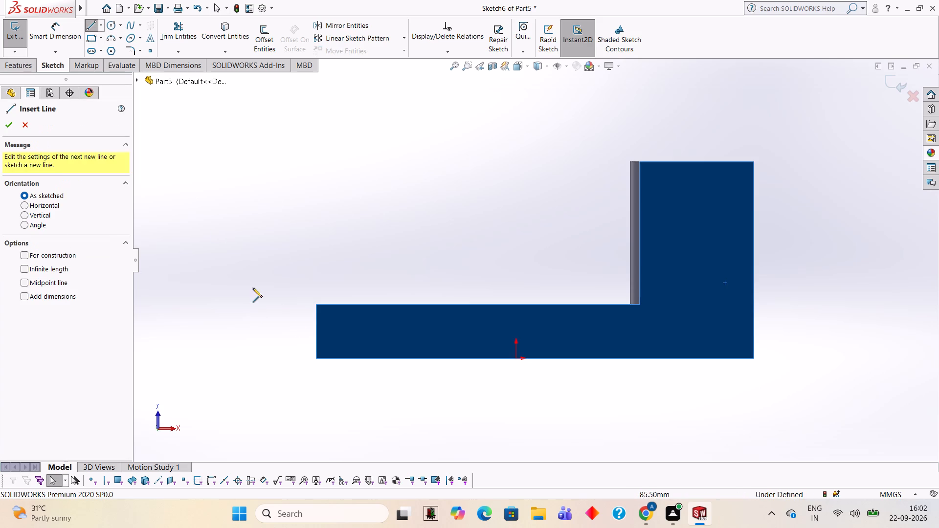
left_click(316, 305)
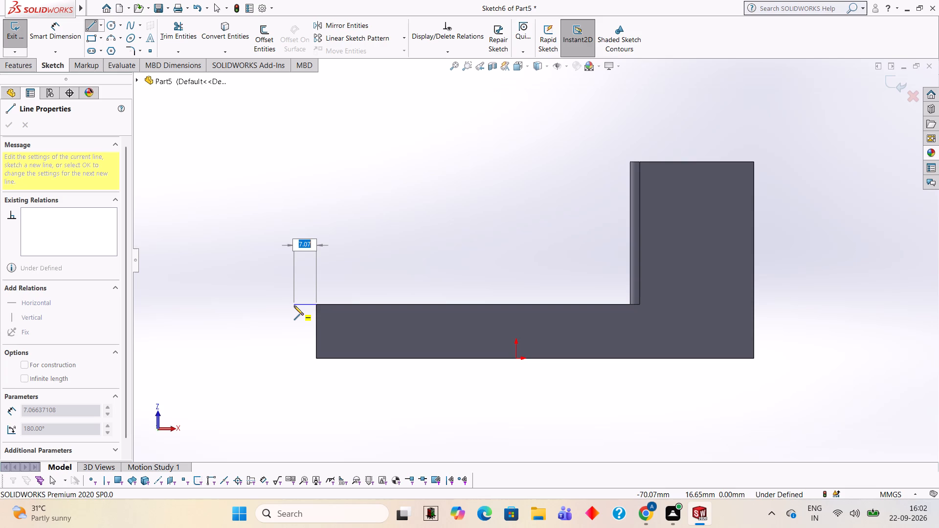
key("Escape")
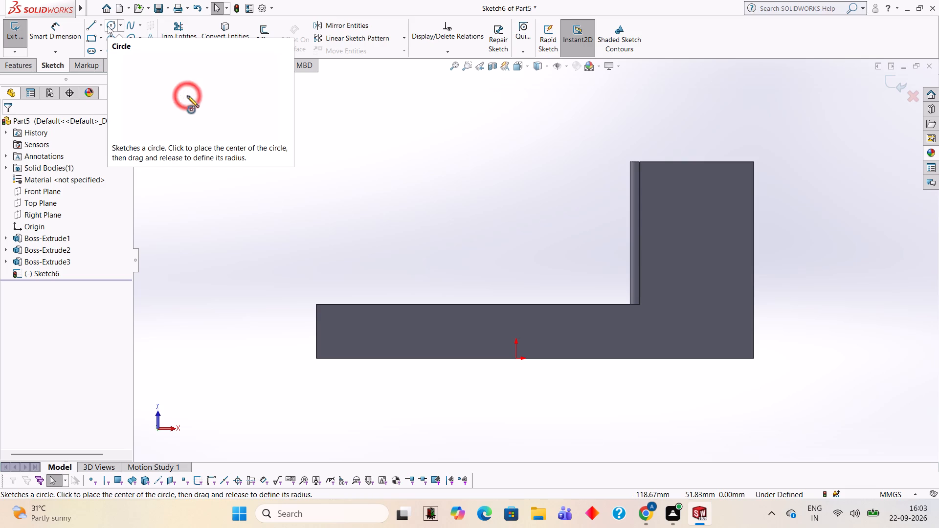
Draw a 5 mm horizontal line outward from the upper corner of the base's free end.
left_click(92, 26)
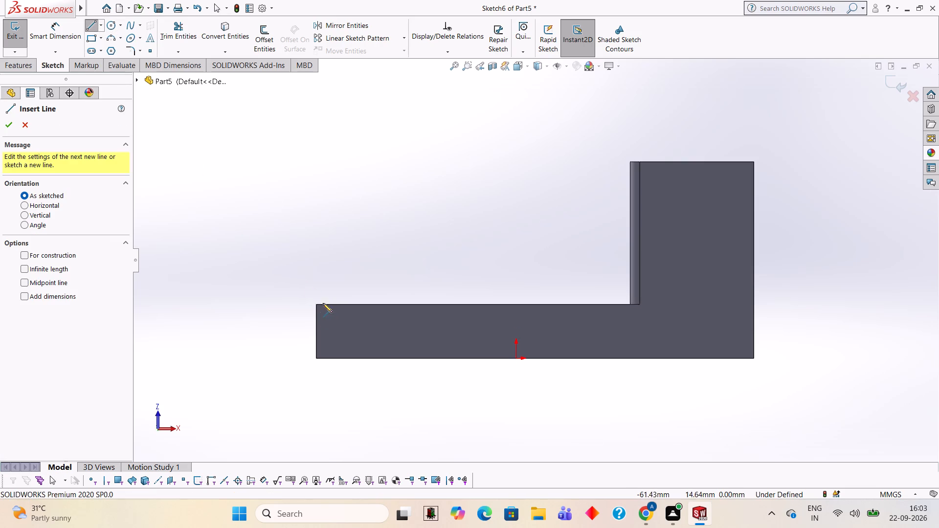
left_click(316, 306)
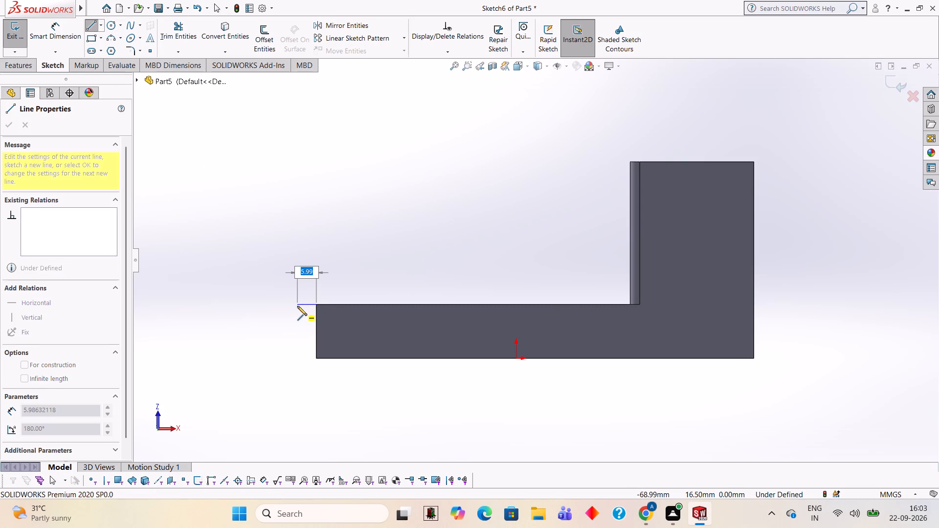
key("5")
key("Return")
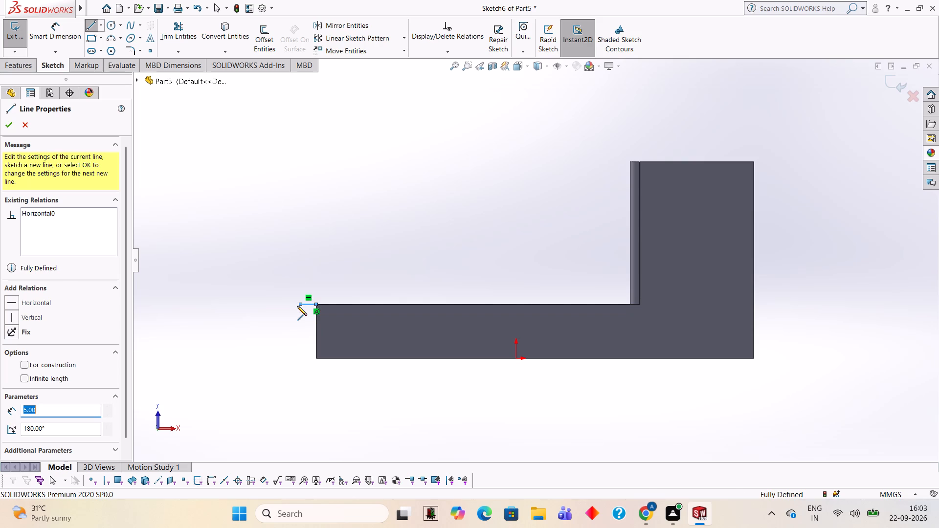
key("Escape")
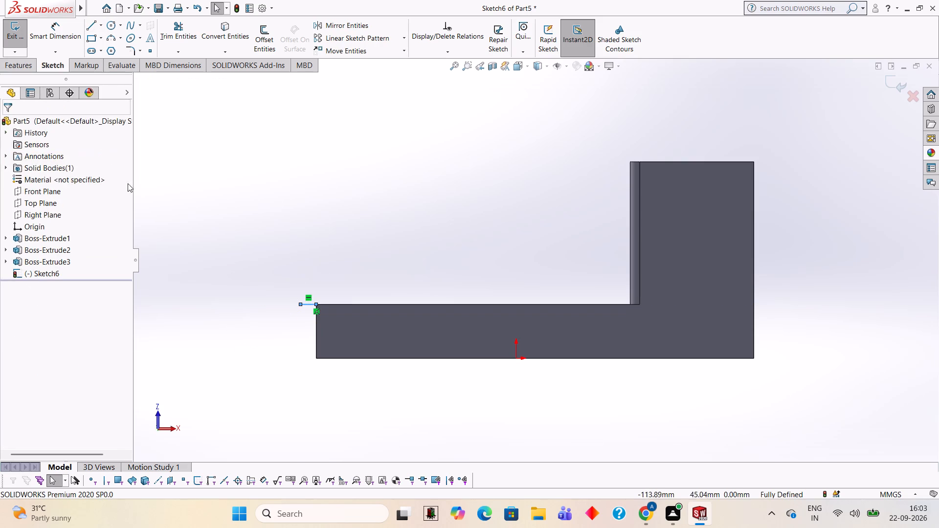
Sketch a 10 mm diameter circle centred on the outer end of the 5 mm line.
left_click(110, 26)
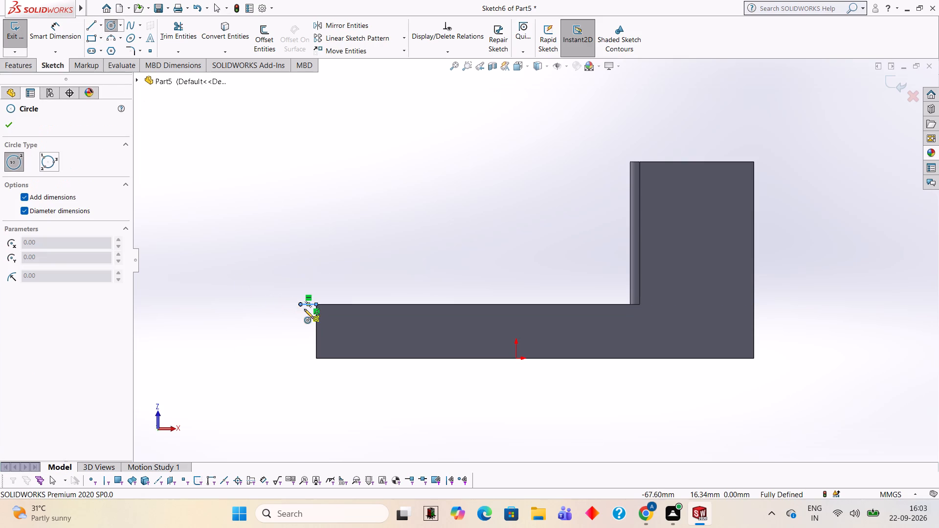
left_click(299, 306)
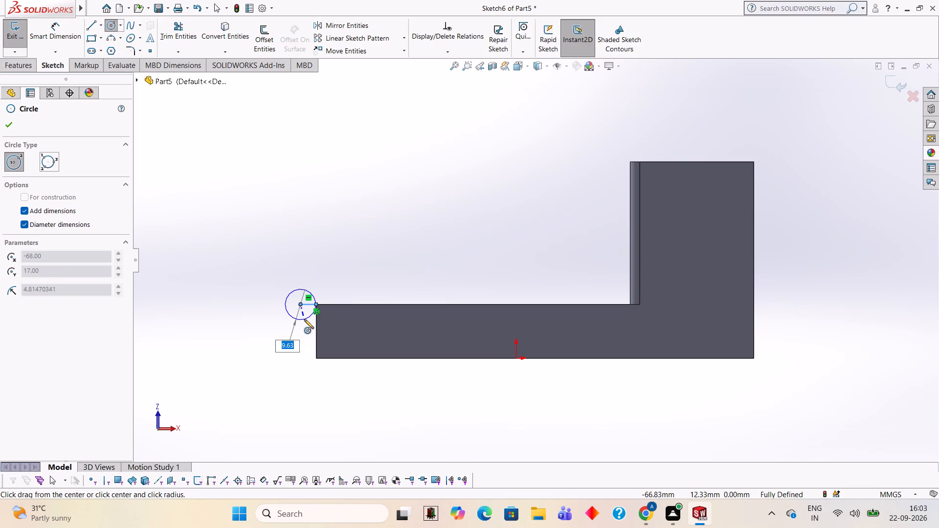
type("10")
key("Return")
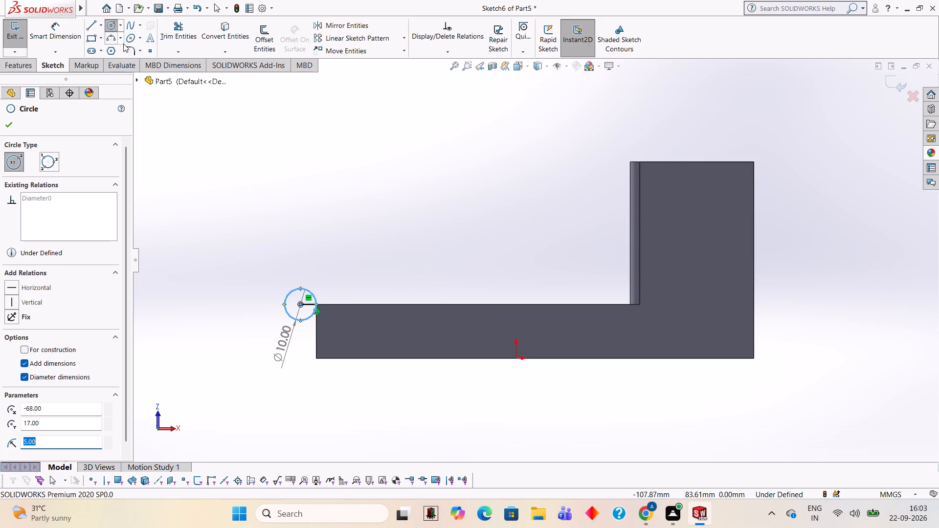
Draw a 17 mm vertical line down from the circle's outermost point, tangent to the circle.
left_click(91, 27)
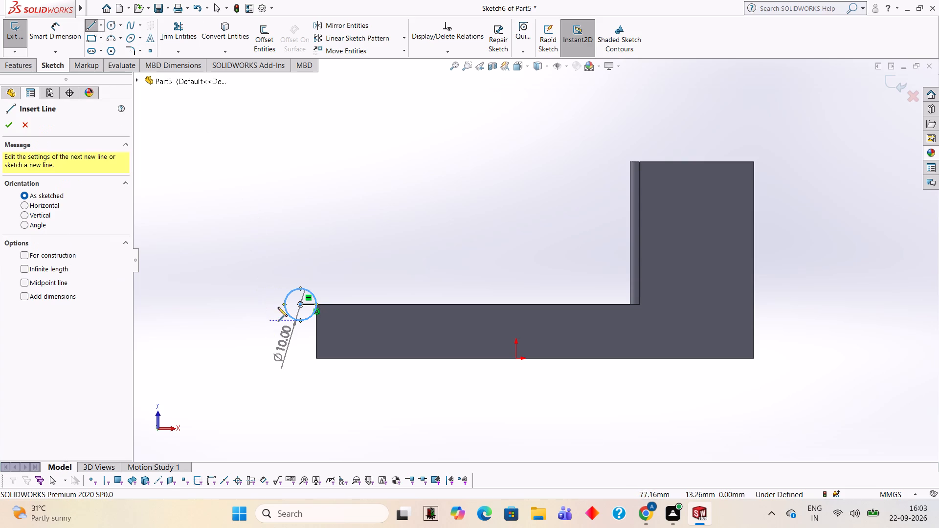
left_click(283, 305)
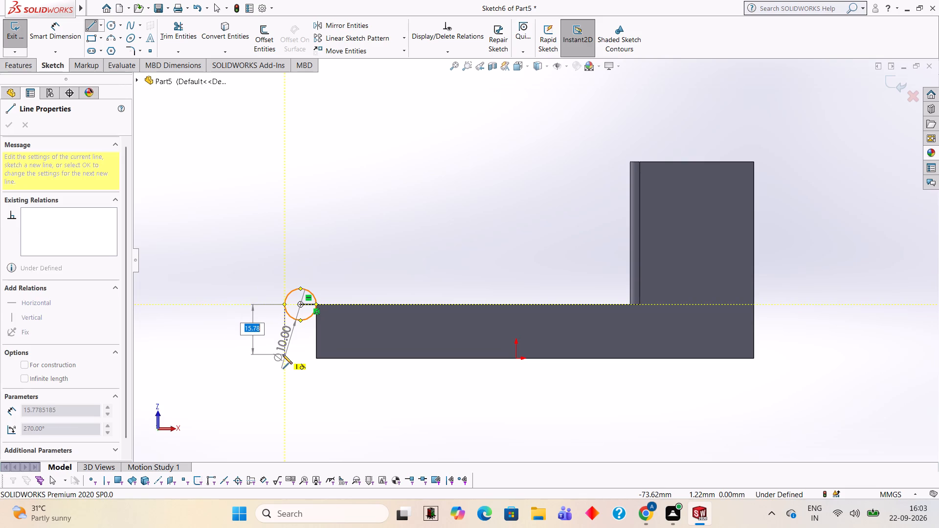
type("17")
key("Return")
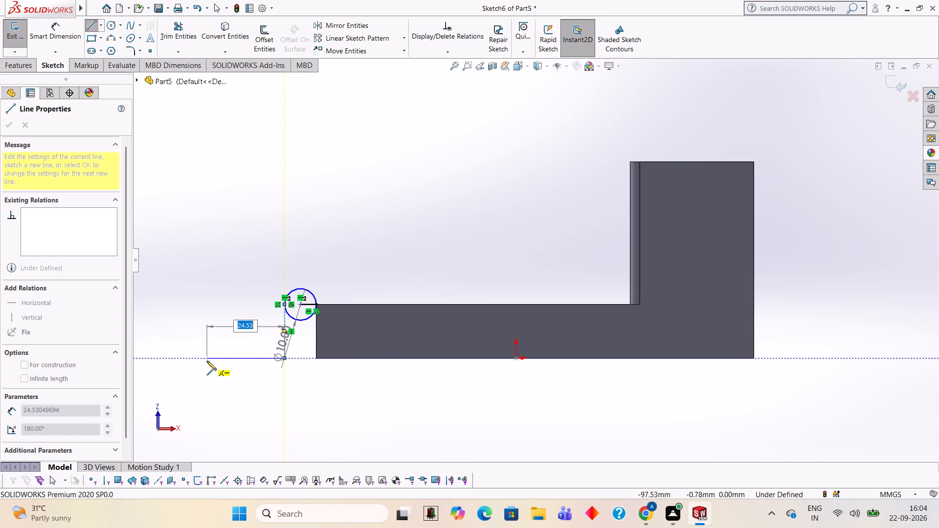
key("Escape")
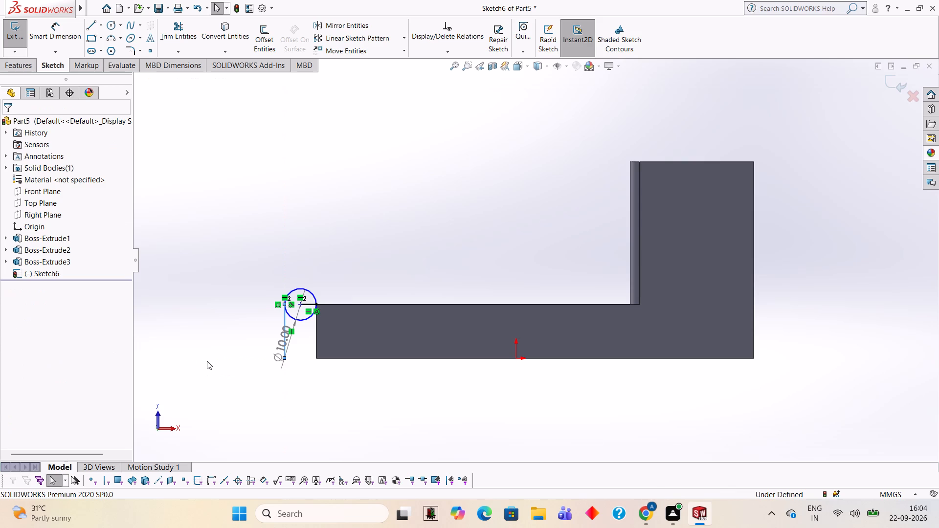
Check the distance between the new vertical line and the base's free end edge without placing a dimension.
left_click(74, 31)
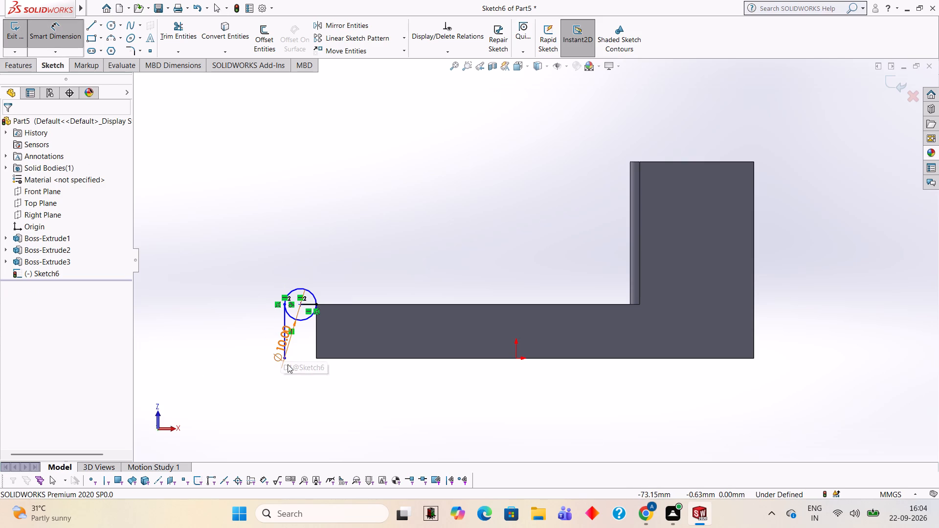
left_click(285, 316)
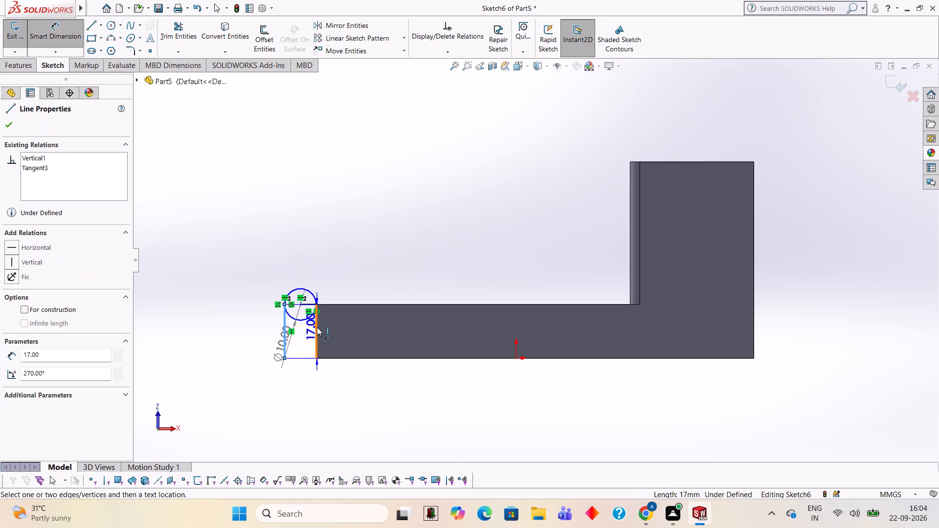
left_click(317, 327)
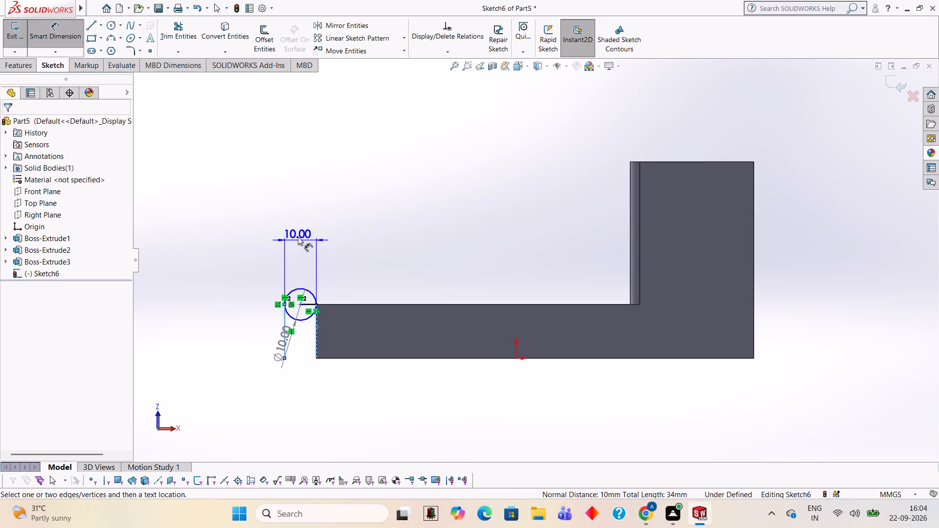
key("Escape")
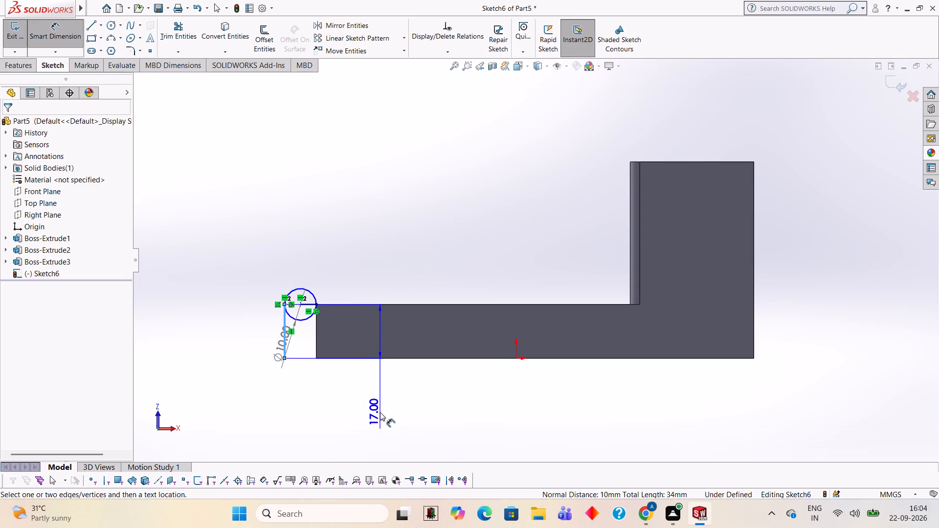
key("Escape")
key("Escape")
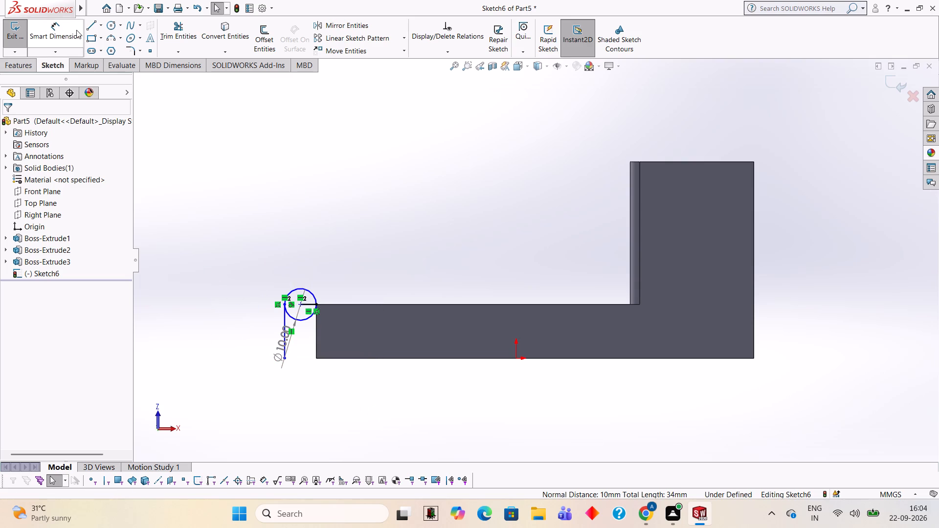
Check the length from the vertical line's lower end to the part's far bottom corner with a trial line, leaving it unplaced.
left_click(96, 24)
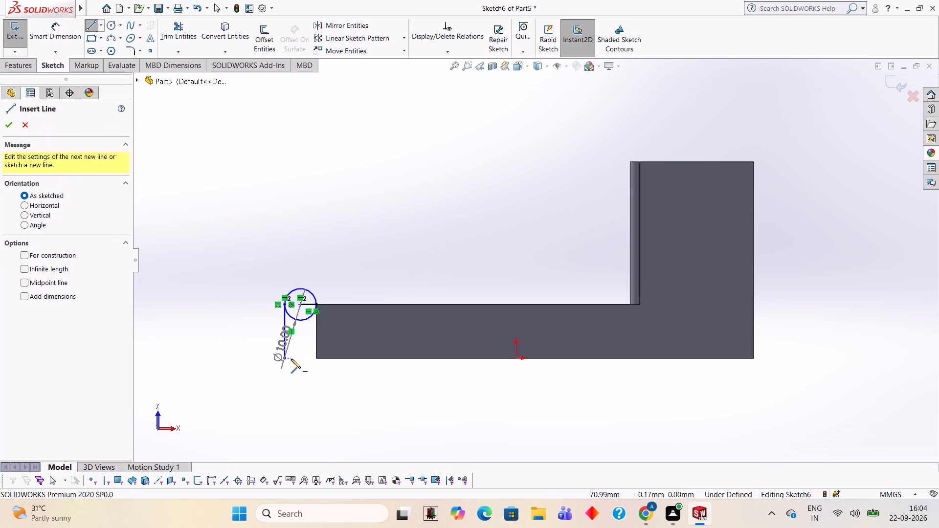
left_click(284, 359)
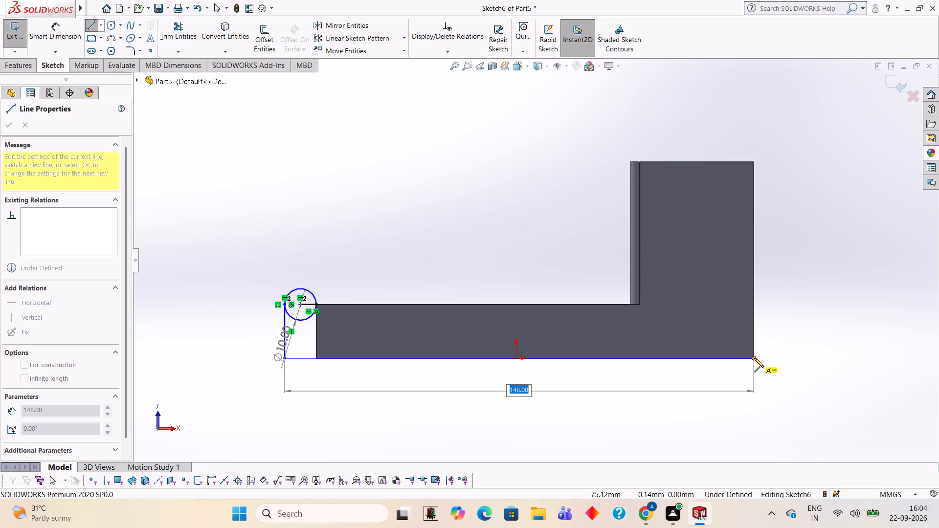
key("Escape")
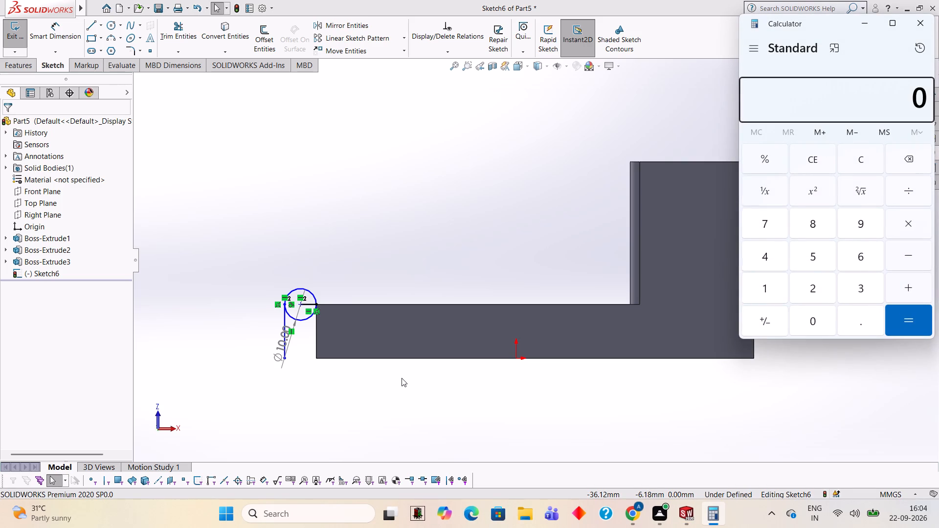
Calculate 184 minus 148 in Calculator and close it.
type("184-14")
key("8")
key("Return")
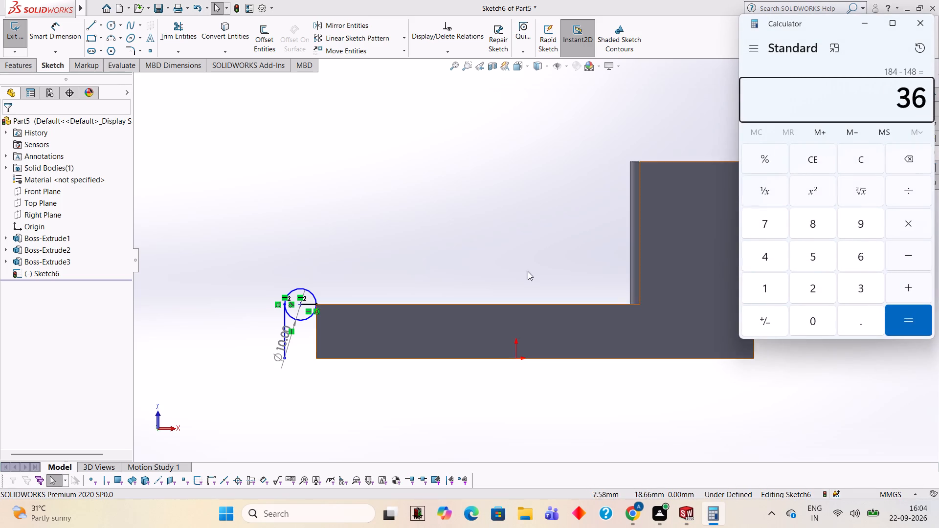
left_click(934, 24)
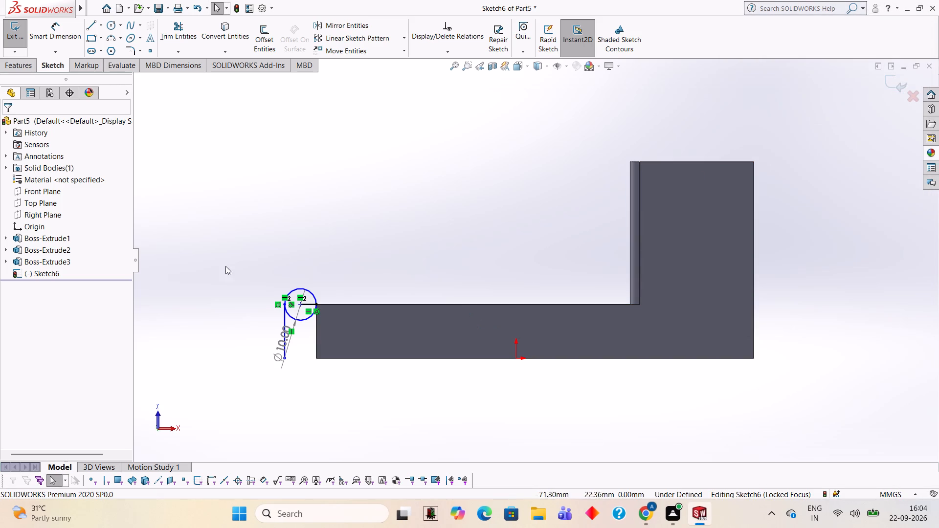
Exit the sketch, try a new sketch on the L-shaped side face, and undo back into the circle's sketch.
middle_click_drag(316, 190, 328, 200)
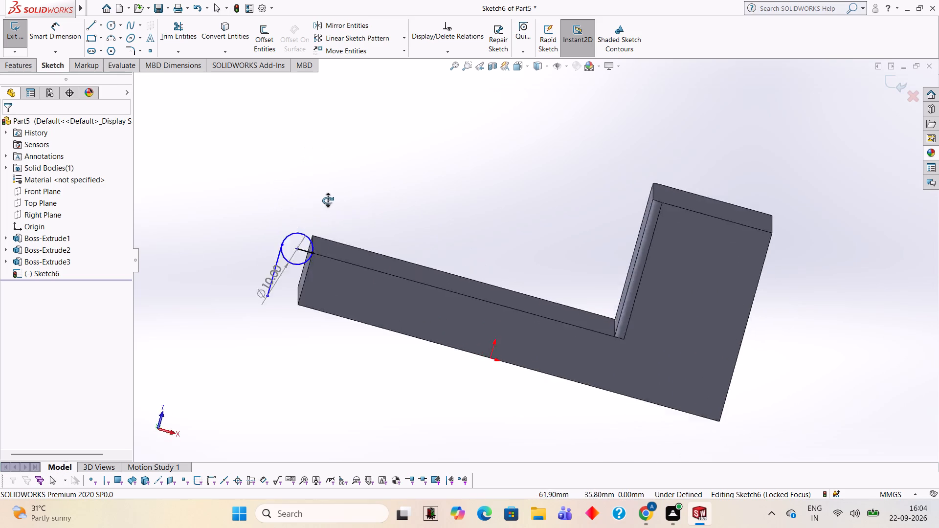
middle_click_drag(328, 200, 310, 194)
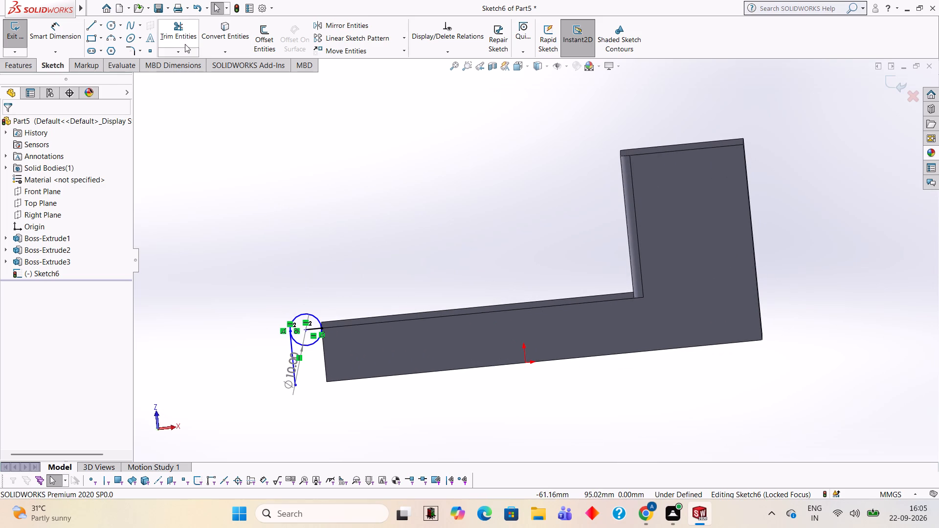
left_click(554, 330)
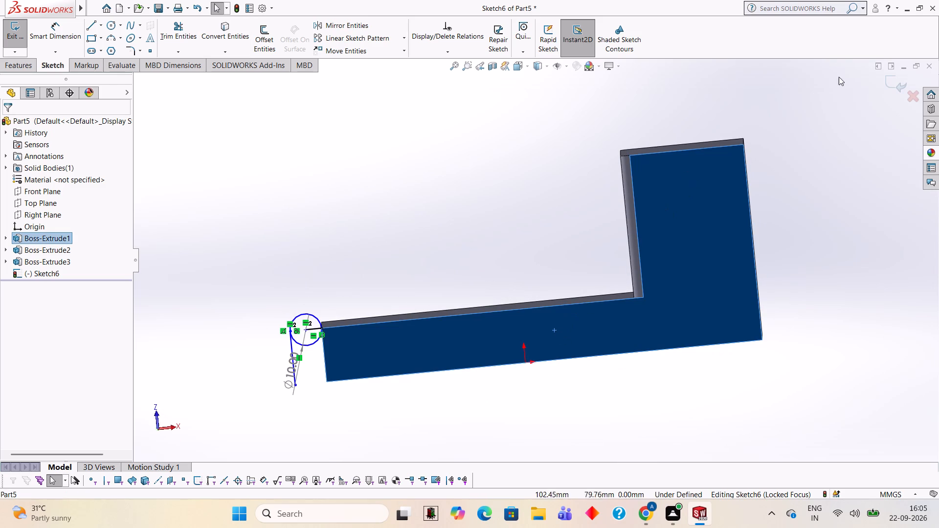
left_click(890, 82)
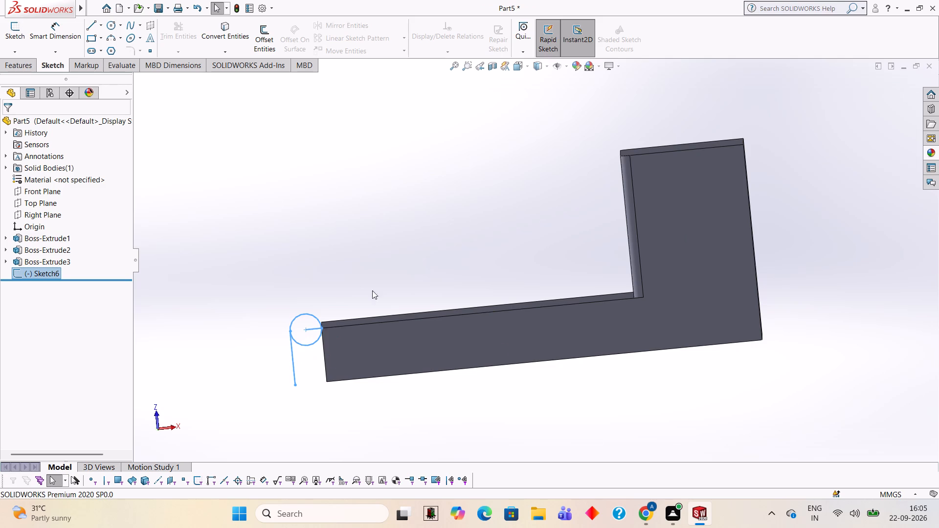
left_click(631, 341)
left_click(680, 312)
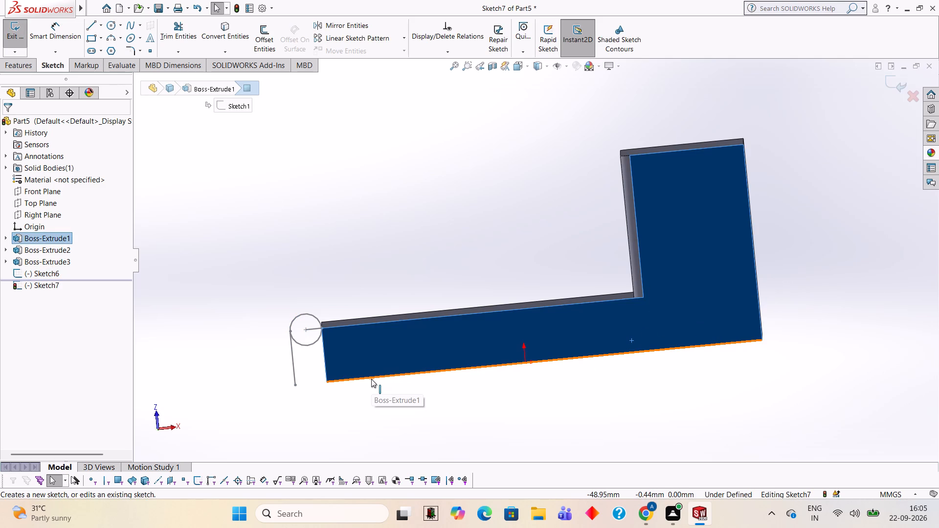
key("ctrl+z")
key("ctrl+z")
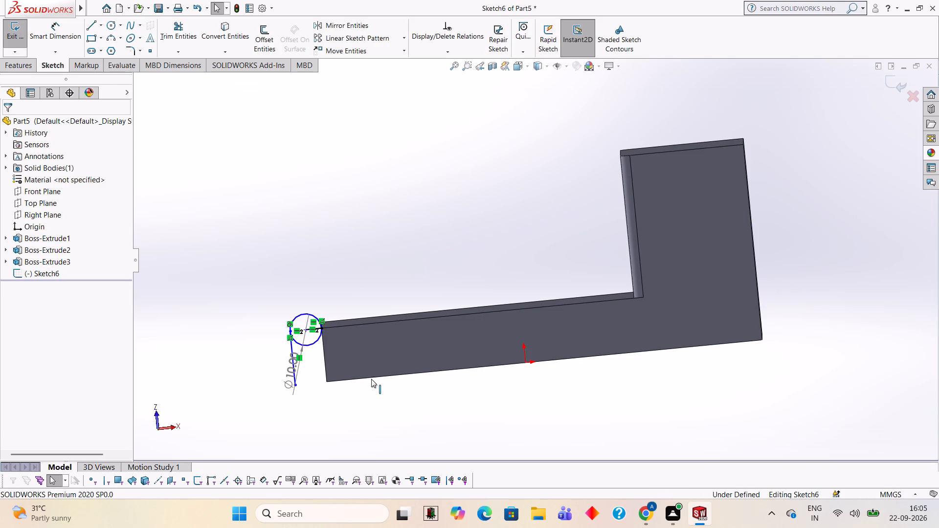
Draw a closed 36 mm by 17 mm rectangle outward from the vertical line using horizontal and vertical lines, ending at the circle.
middle_click_drag(422, 392, 402, 365)
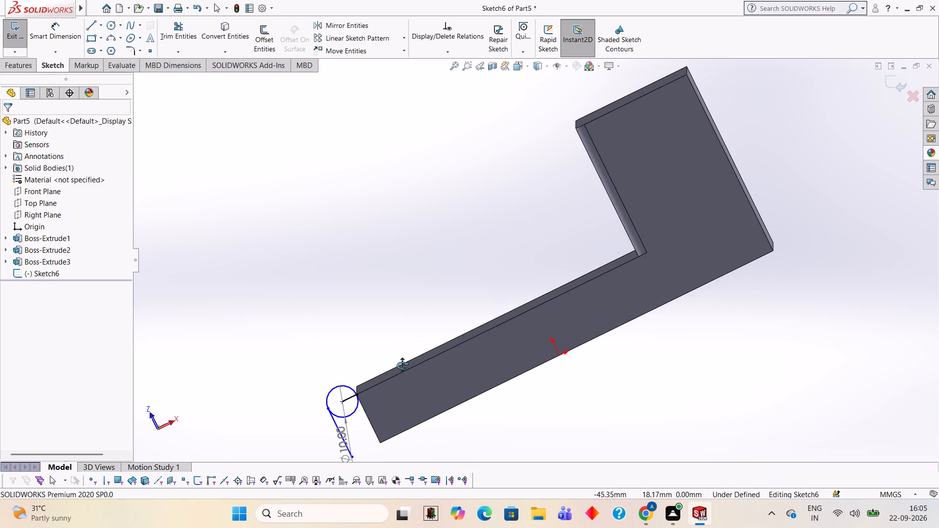
middle_click_drag(402, 365, 394, 367)
middle_click_drag(401, 367, 420, 364)
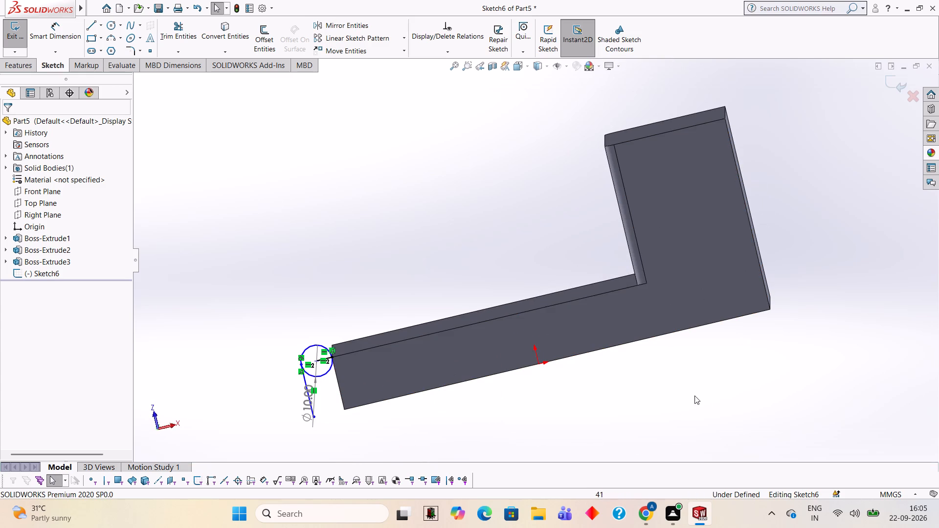
middle_click_drag(824, 395, 839, 393)
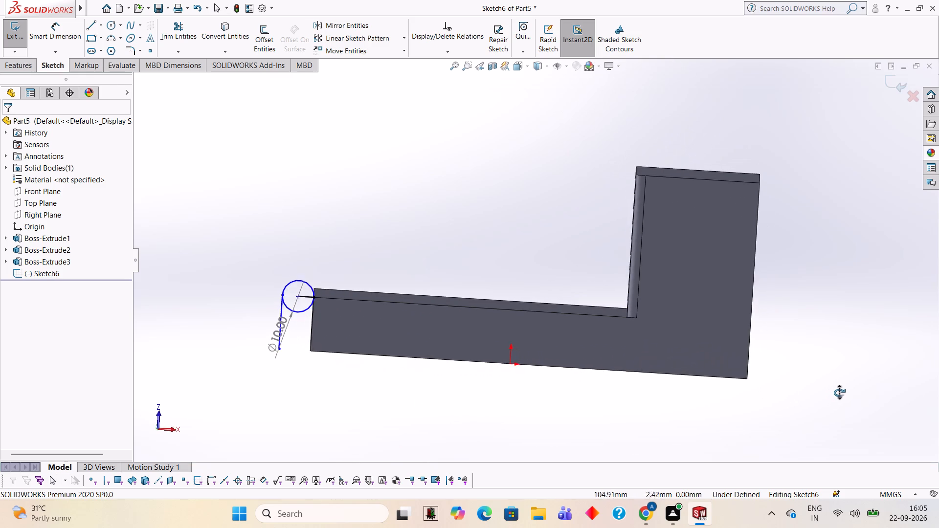
middle_click_drag(839, 393, 836, 393)
left_click(85, 25)
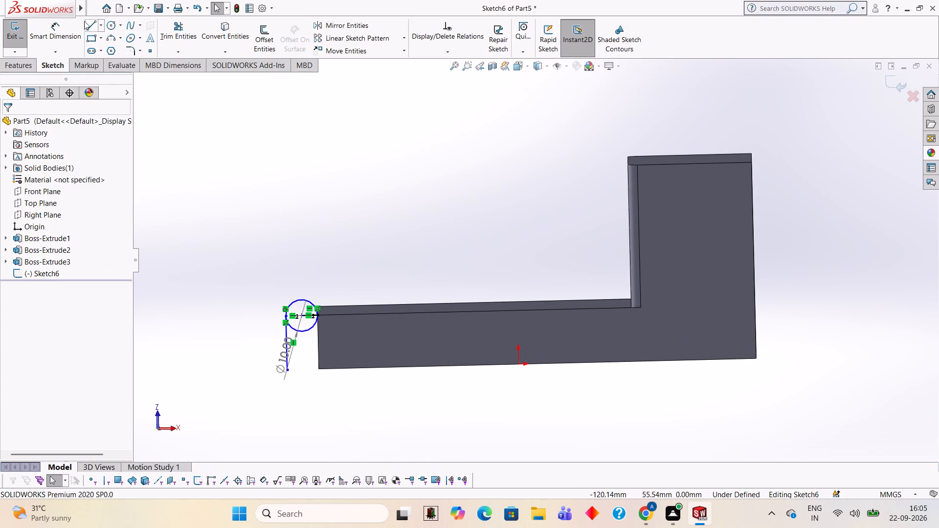
left_click(287, 371)
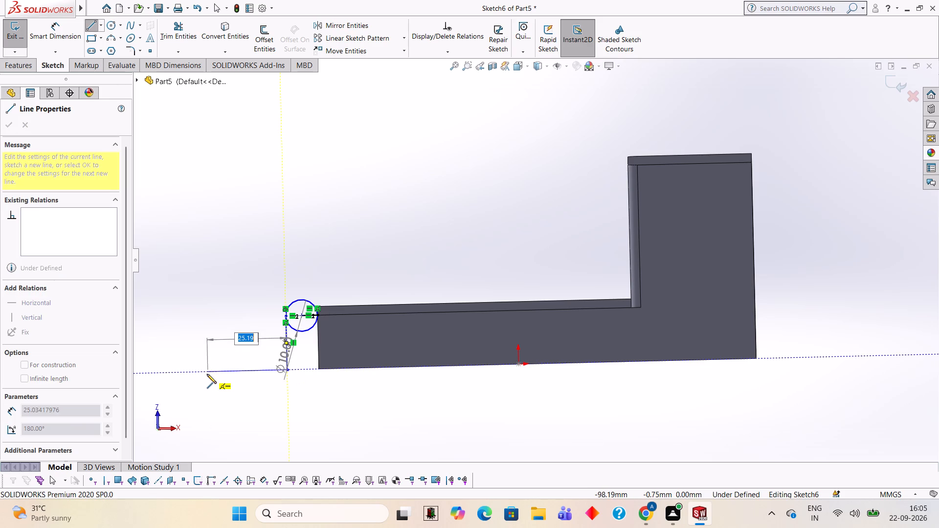
type("36")
key("Return")
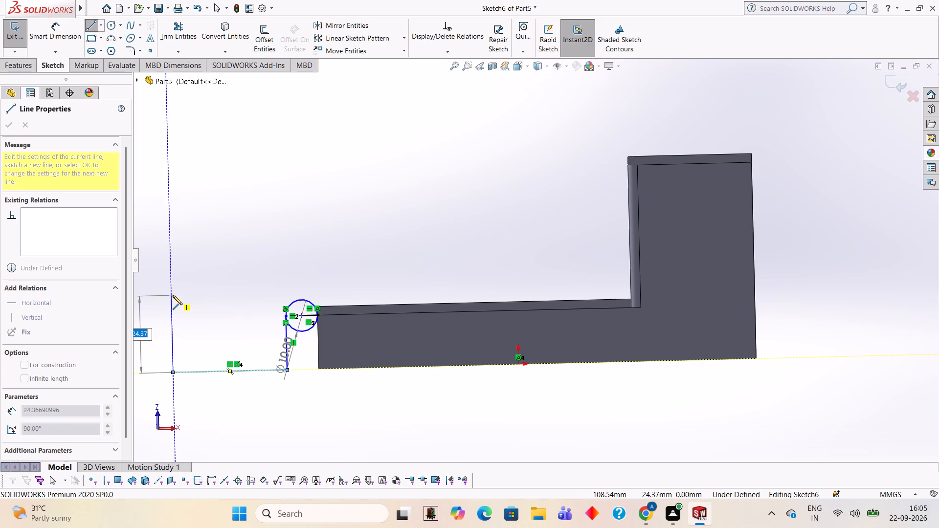
type("17")
key("Return")
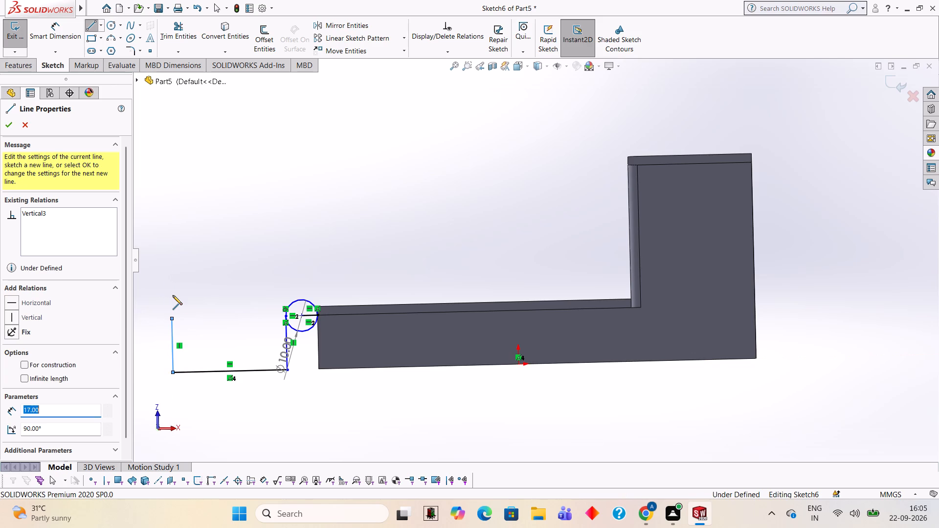
left_click(284, 315)
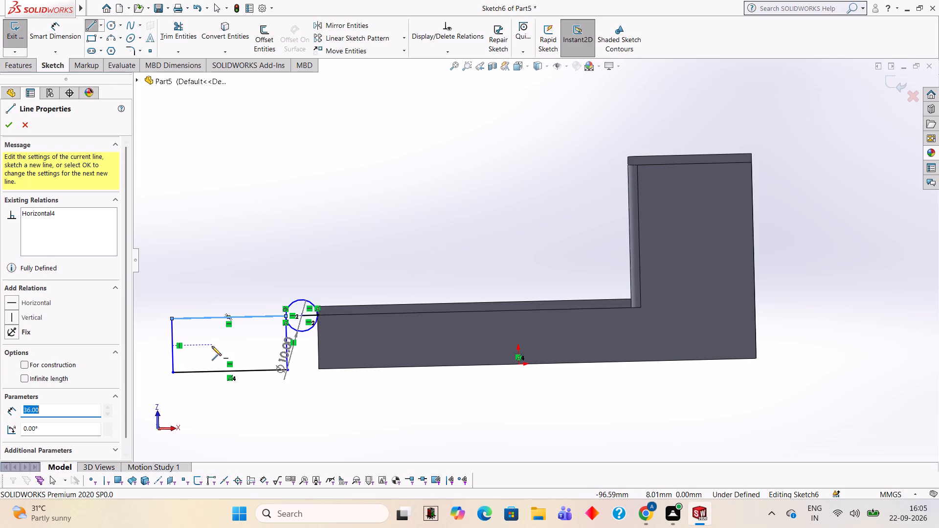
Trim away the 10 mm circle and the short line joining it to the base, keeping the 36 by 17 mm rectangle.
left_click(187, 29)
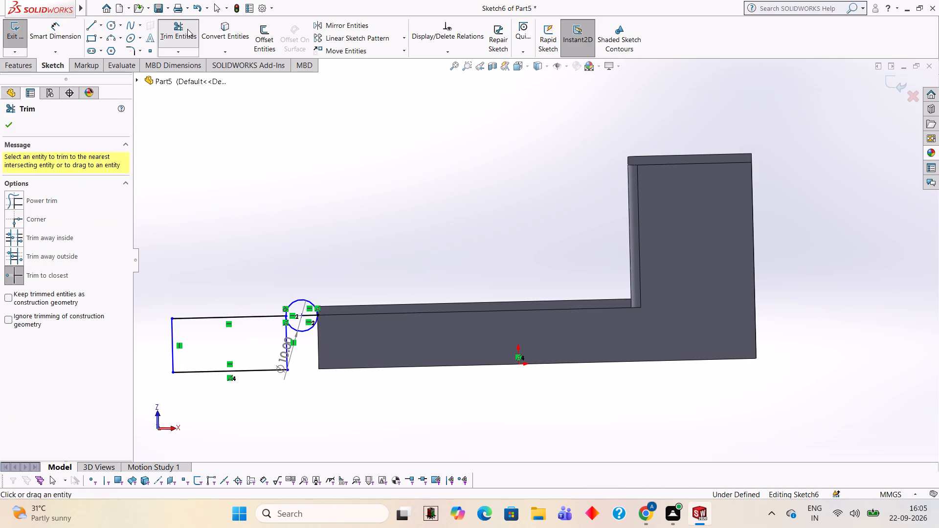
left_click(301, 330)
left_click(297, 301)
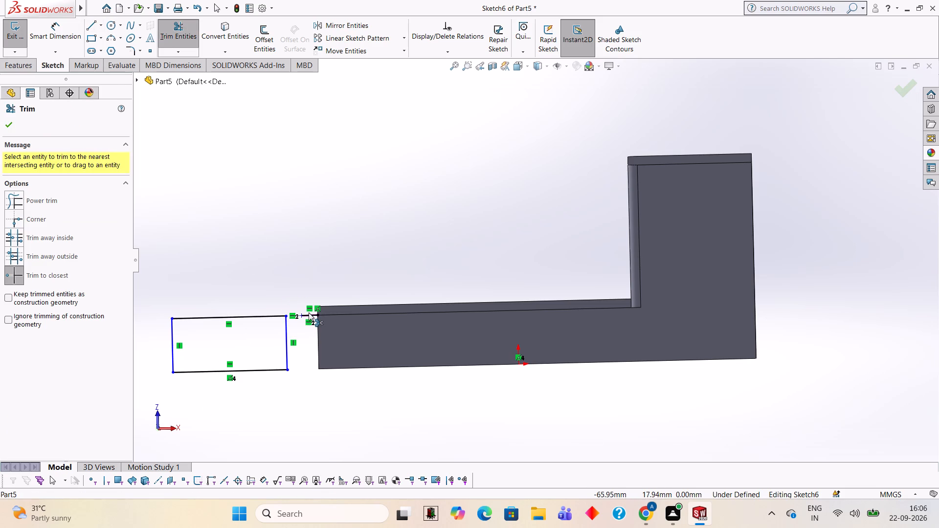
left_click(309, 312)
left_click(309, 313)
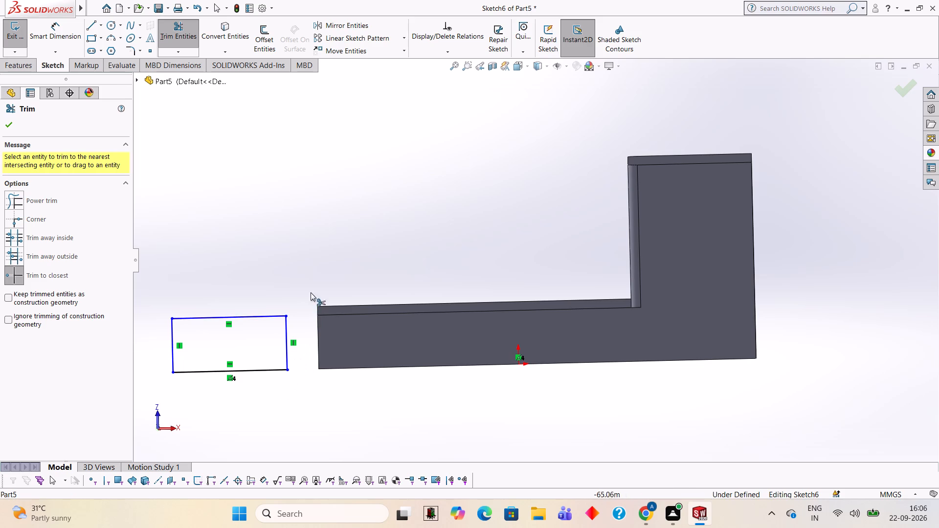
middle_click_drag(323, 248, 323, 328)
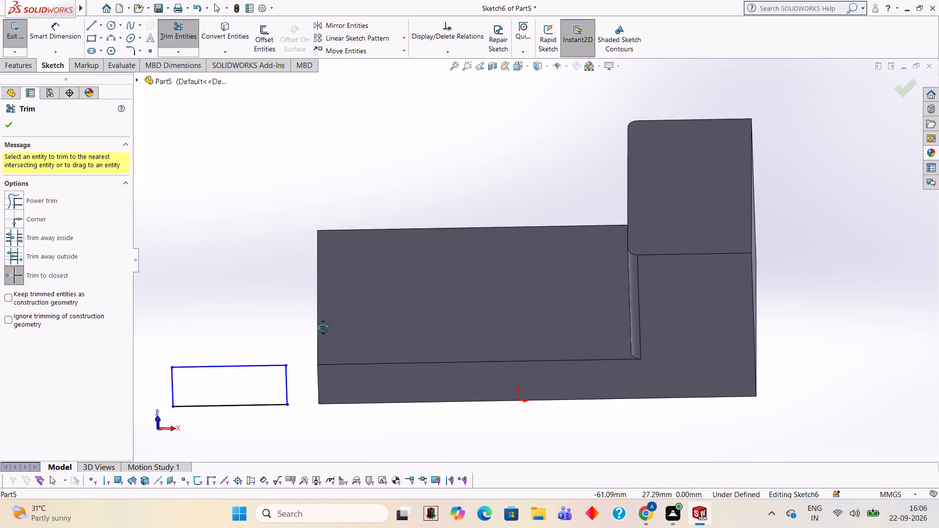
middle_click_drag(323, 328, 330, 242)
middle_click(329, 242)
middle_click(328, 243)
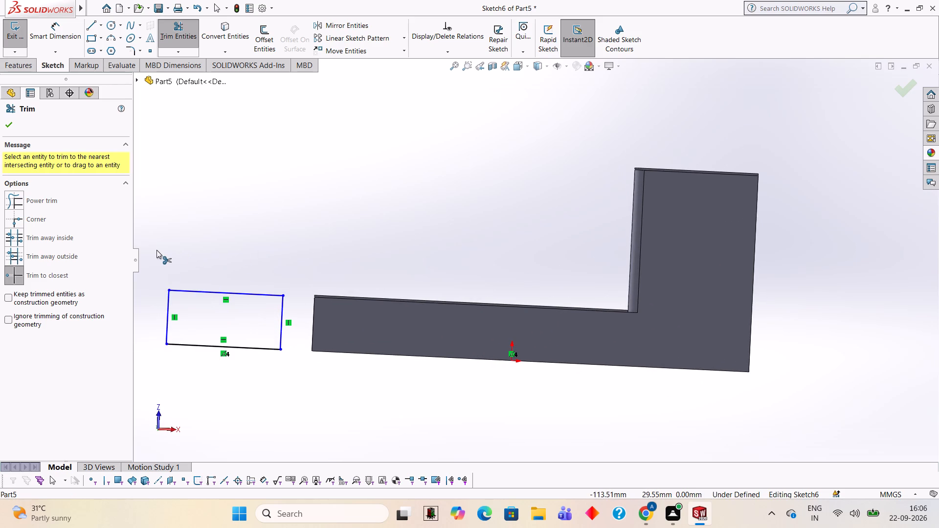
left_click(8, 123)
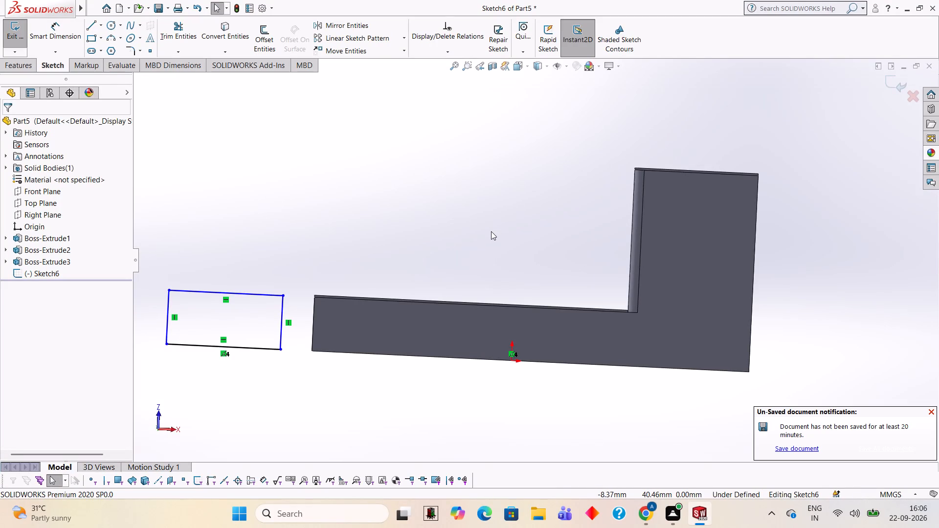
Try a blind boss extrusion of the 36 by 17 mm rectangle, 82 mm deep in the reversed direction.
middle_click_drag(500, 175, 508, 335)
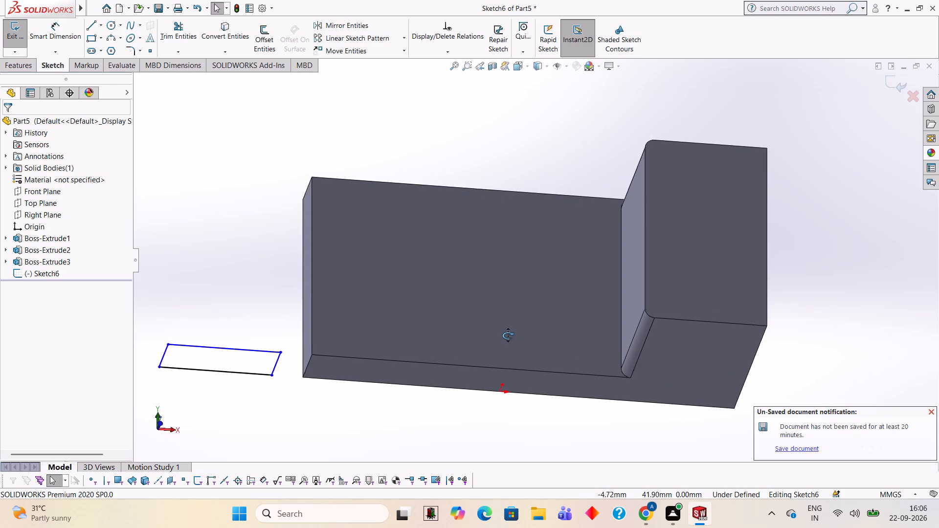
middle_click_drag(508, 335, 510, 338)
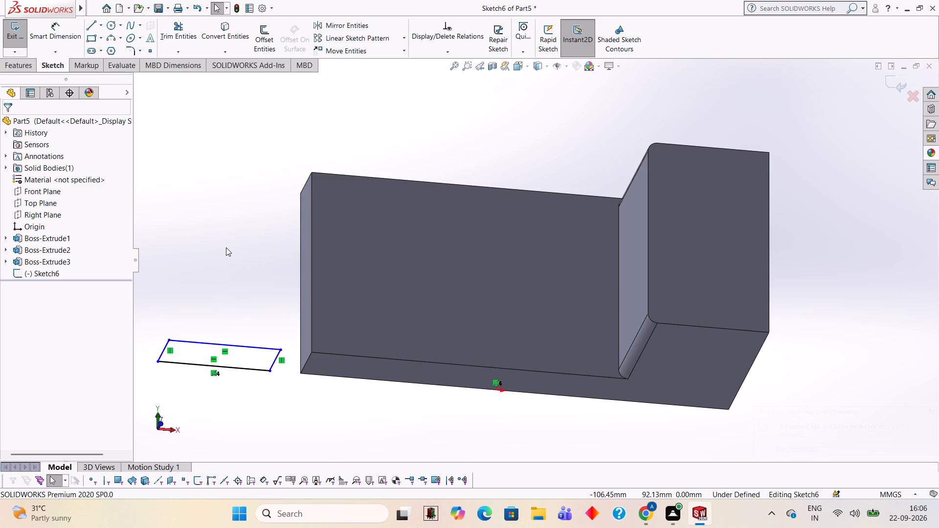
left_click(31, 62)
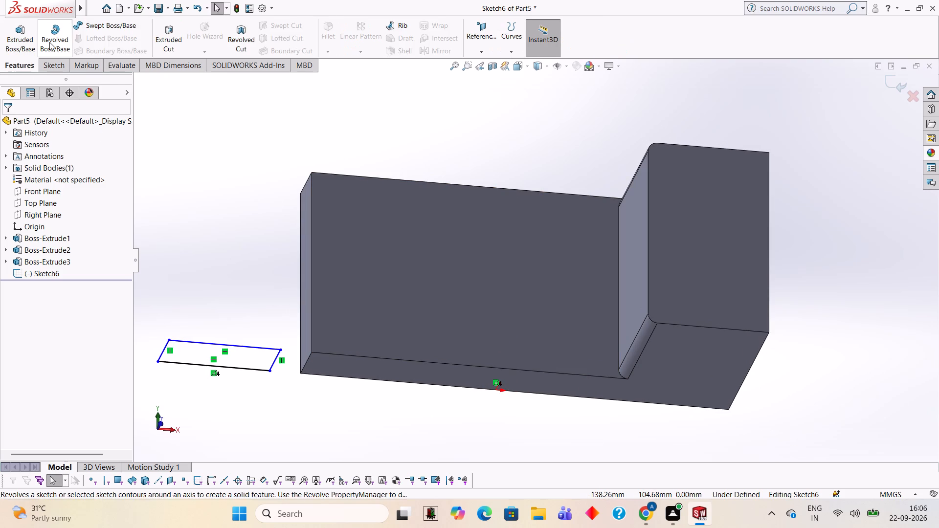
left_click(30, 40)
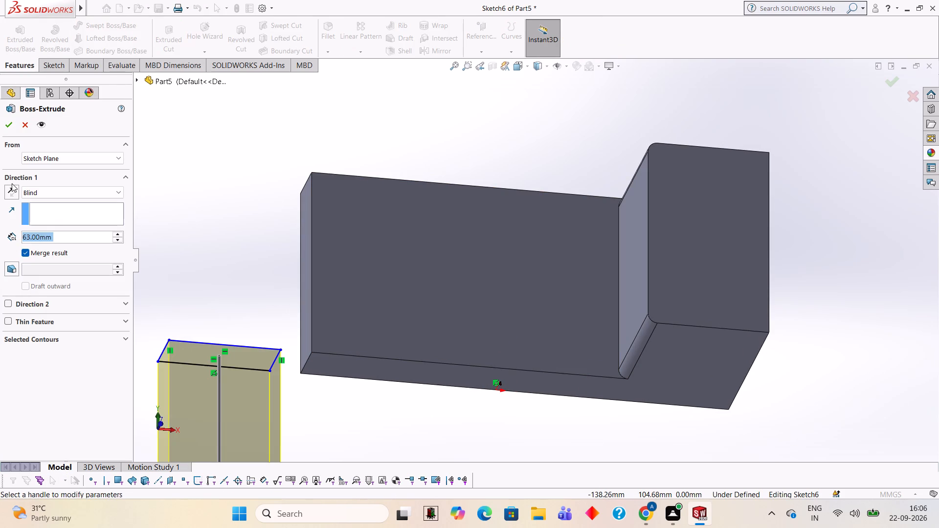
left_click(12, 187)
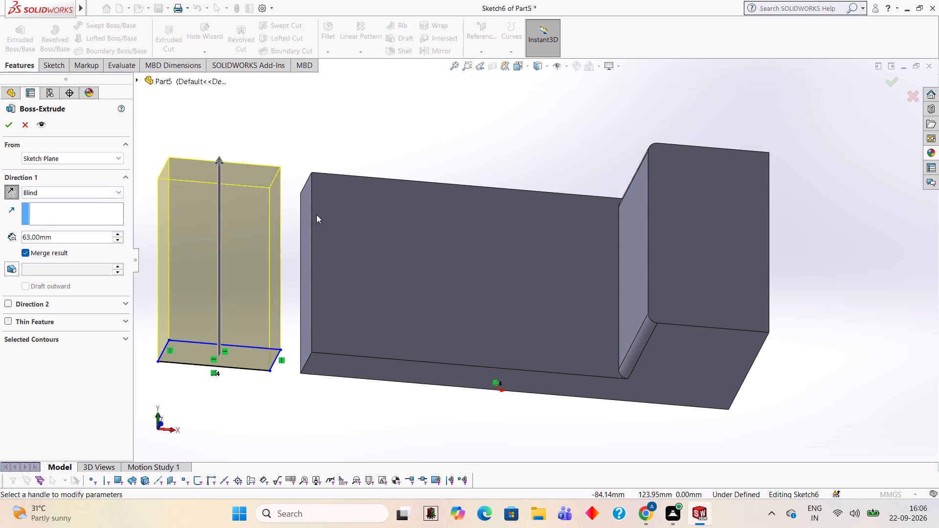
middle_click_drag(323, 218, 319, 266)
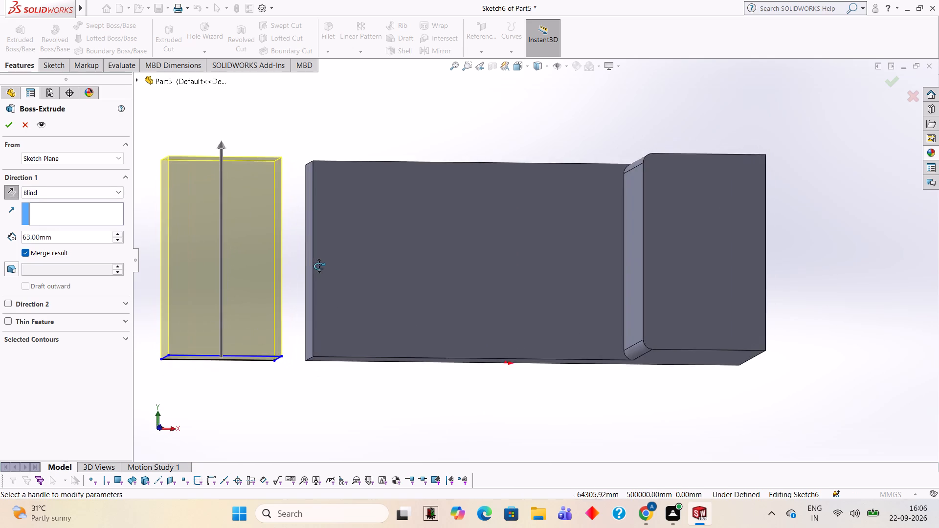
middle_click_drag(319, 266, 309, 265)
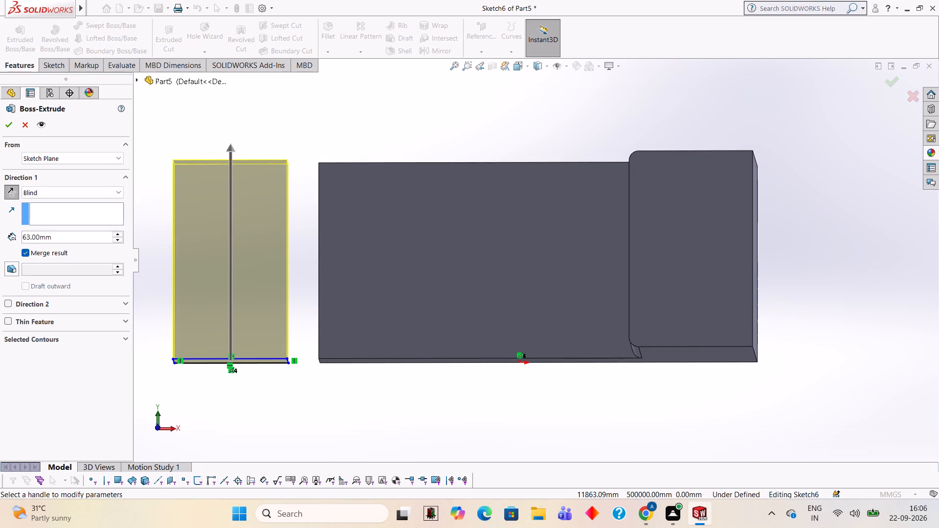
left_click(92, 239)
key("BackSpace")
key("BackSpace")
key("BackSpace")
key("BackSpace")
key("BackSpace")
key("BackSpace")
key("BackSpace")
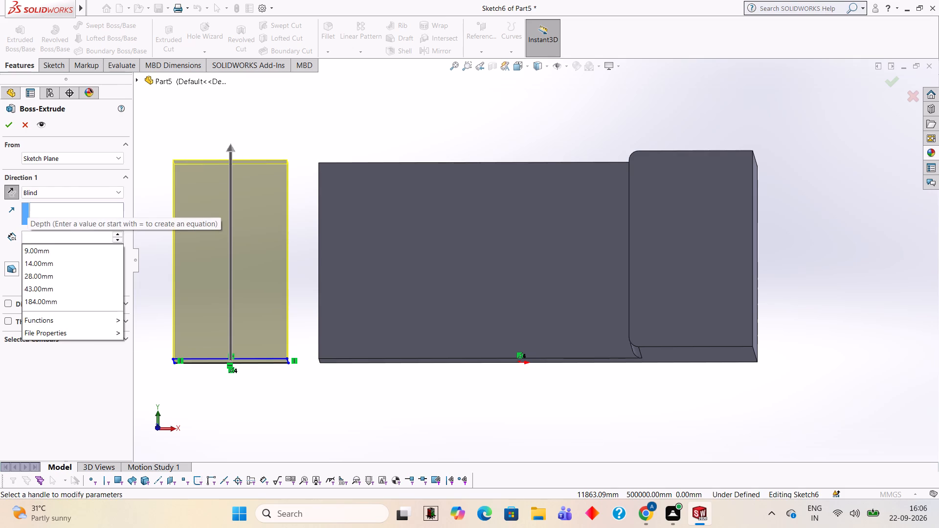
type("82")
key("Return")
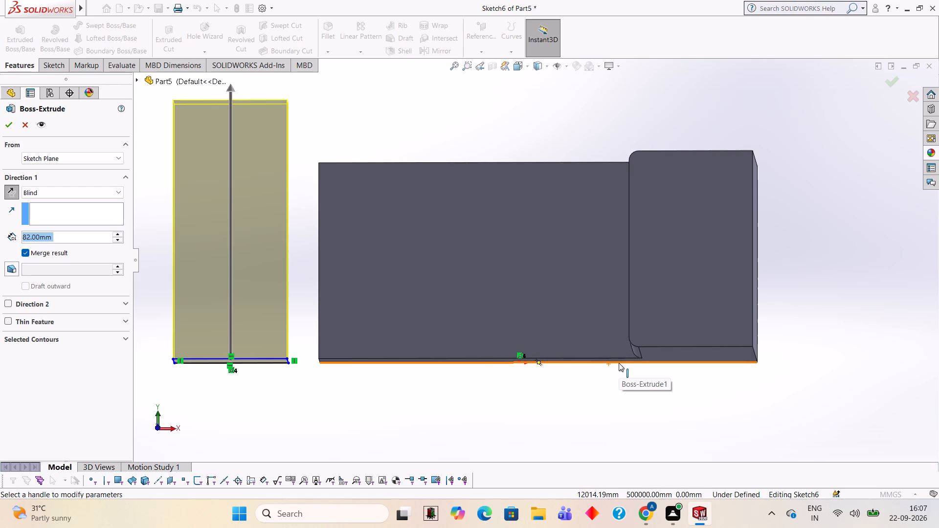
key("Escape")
Undo all modelling back to the plain rectangle in the first sketch, on the Front Plane.
key("ctrl+z")
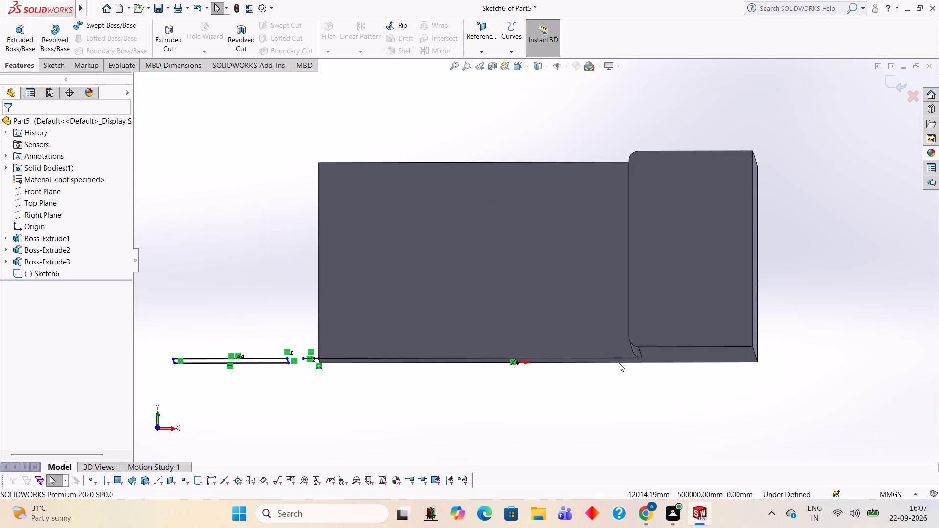
key("ctrl+z")
key("ctrl+z")
key("ctrl+z")
key("ctrl+z")
key("ctrl+z")
key("ctrl+z")
key("ctrl+z")
key("ctrl+z")
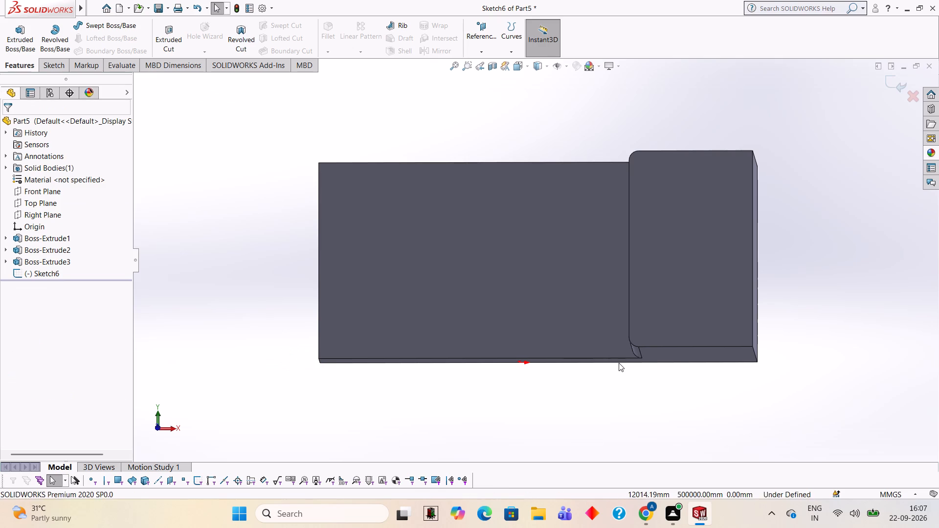
key("ctrl+z")
key("ctrl+z")
key("ctrl+z")
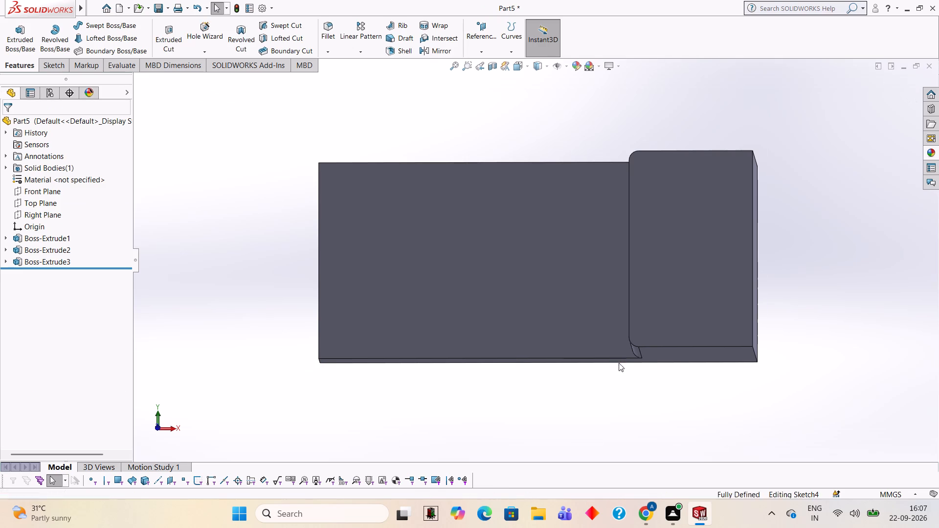
key("ctrl+z")
key("ctrl+z")
key("ctrl+z")
key("ctrl+z")
key("ctrl+z")
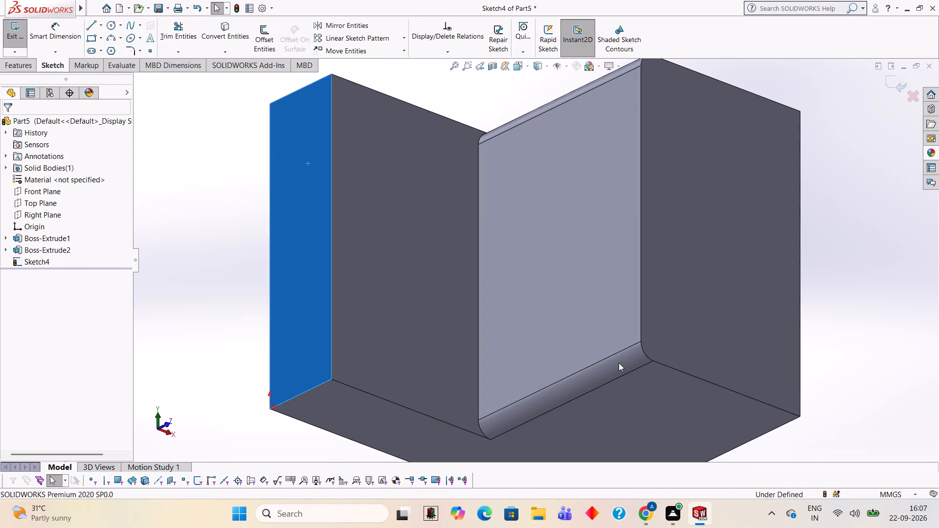
key("ctrl+z")
key("ctrl+z")
key("ctrl+z")
key("ctrl+z")
key("ctrl+z")
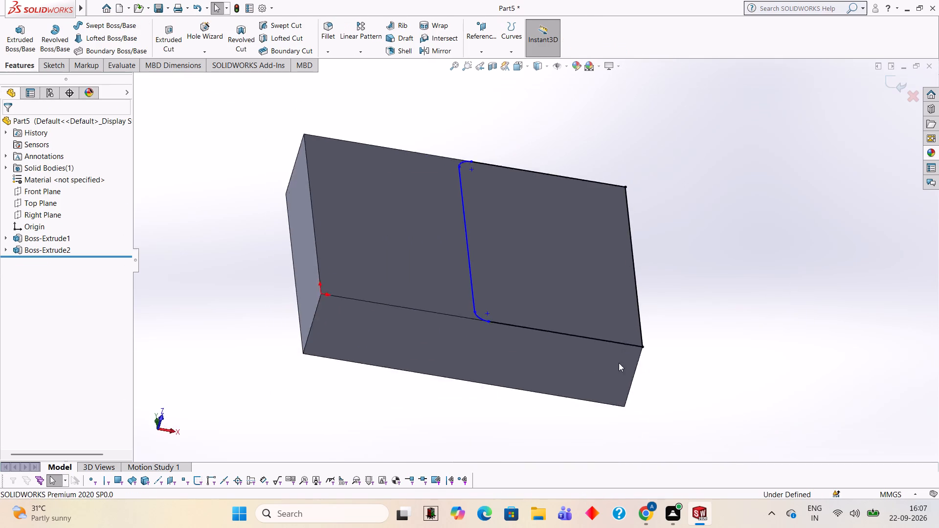
key("ctrl+z")
key("ctrl+z")
key("ctrl+z")
key("ctrl+z")
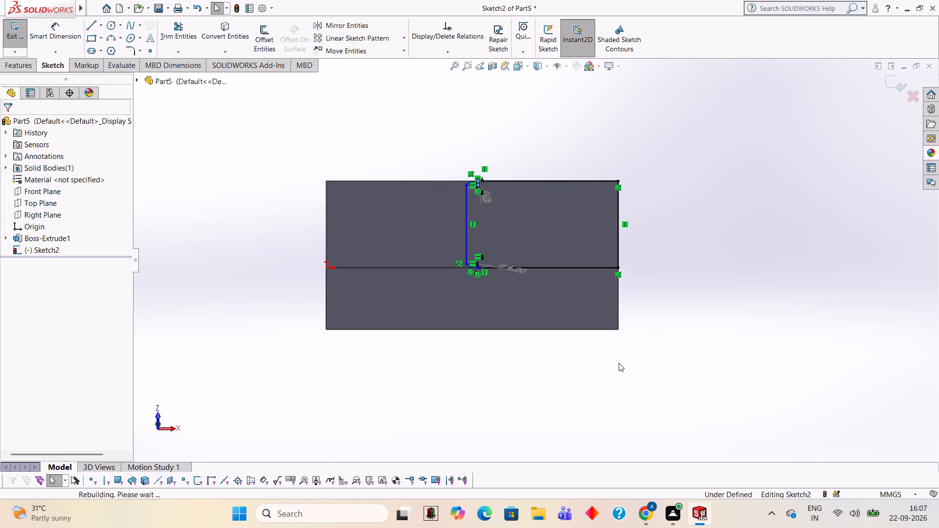
key("ctrl+z")
key("ctrl+z")
key("ctrl+z")
key("ctrl+z")
key("ctrl+z")
key("ctrl+z")
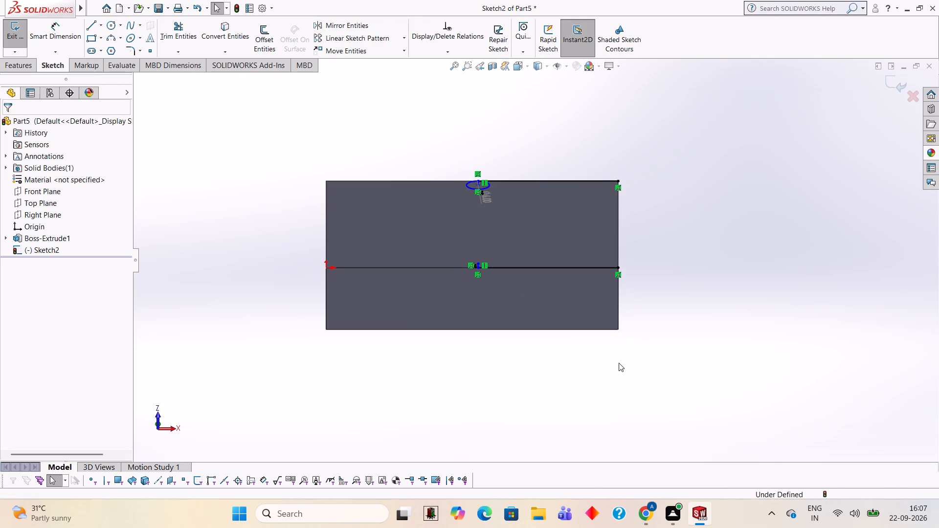
key("ctrl+z")
key("ctrl+z")
key("ctrl+z")
key("ctrl+z")
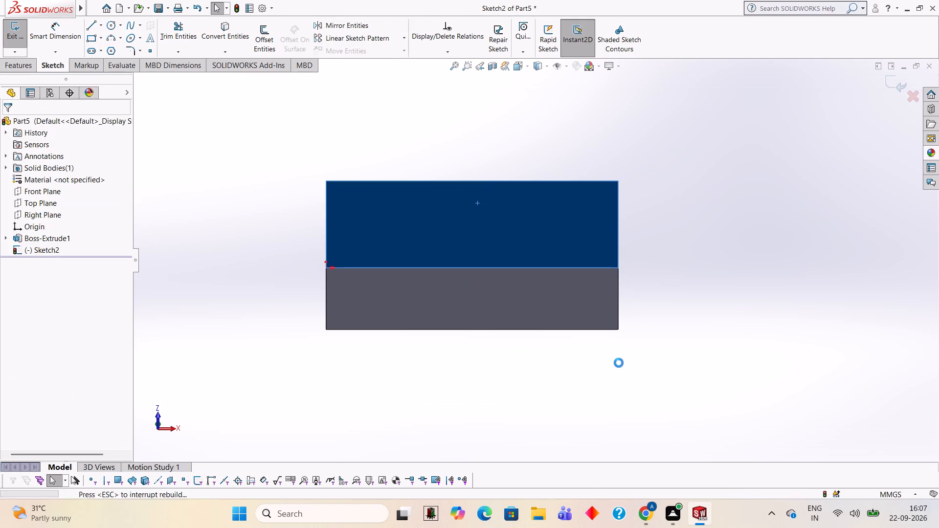
key("ctrl+z")
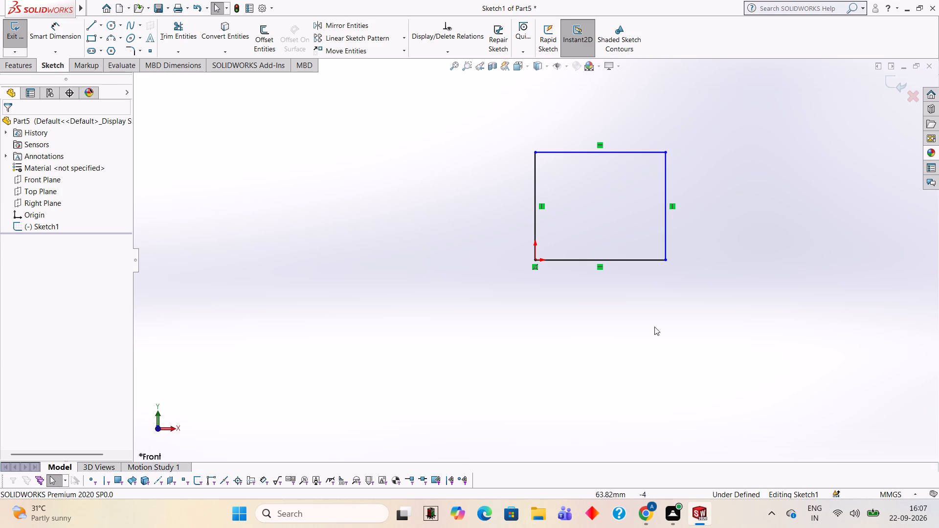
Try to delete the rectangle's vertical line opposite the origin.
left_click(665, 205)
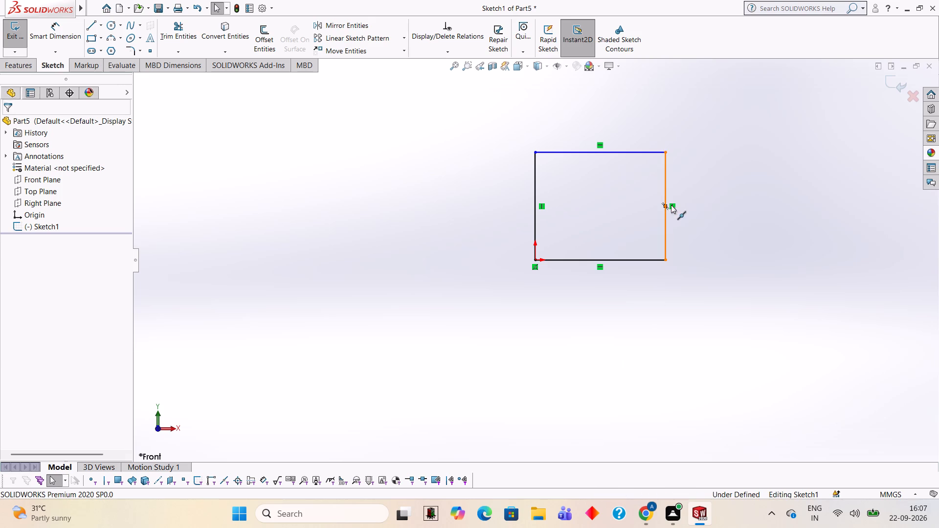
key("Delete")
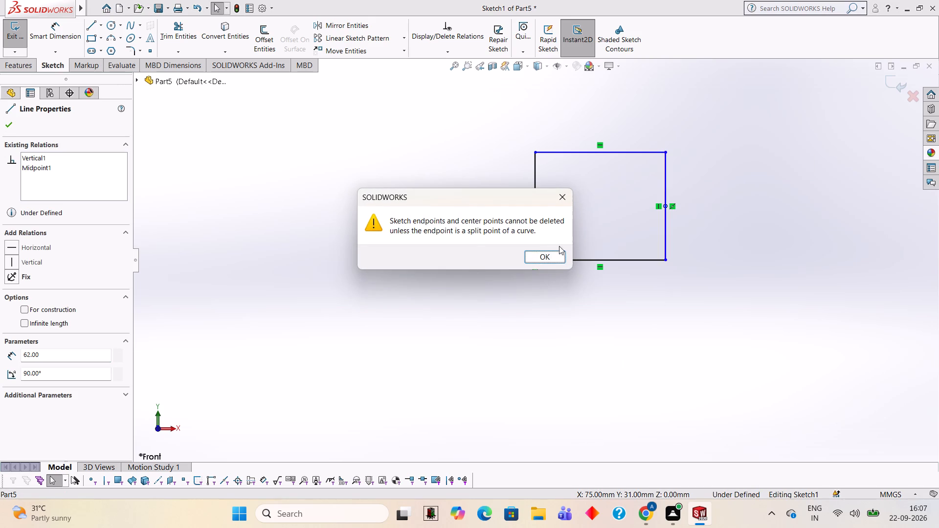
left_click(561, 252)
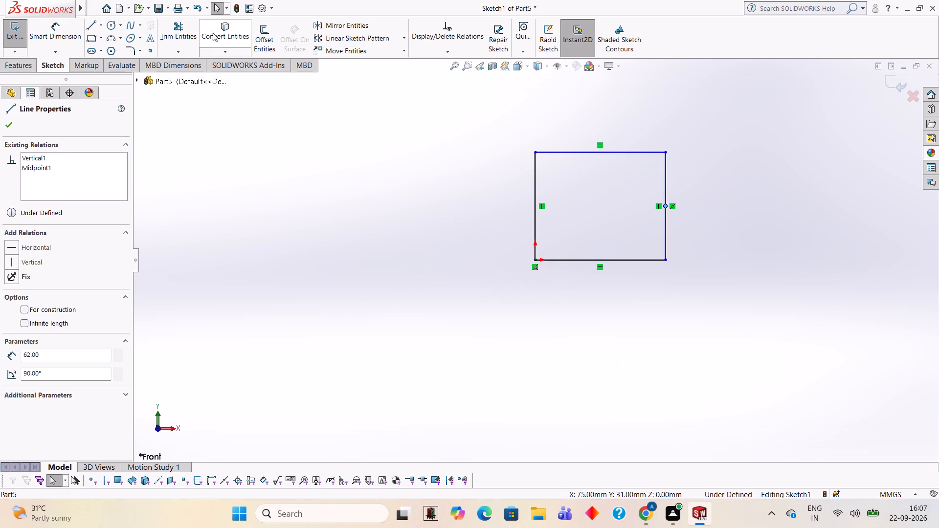
Trim away the rectangle's two vertical lines and its upper horizontal line, keeping the line that starts at the origin.
left_click(196, 22)
left_click(534, 190)
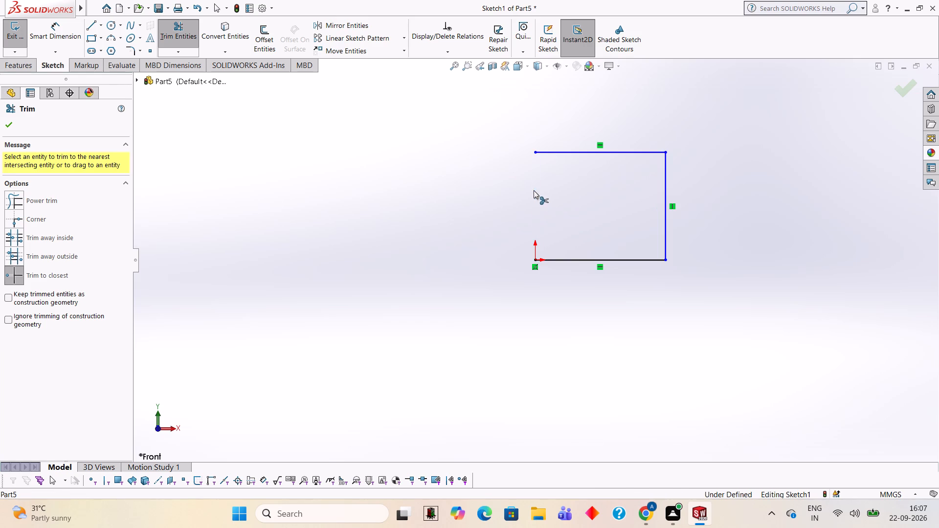
left_click(666, 193)
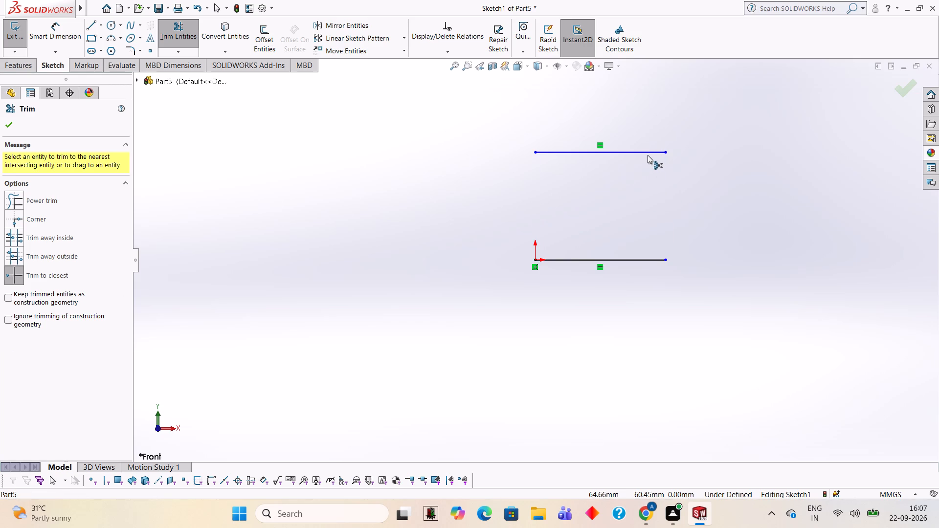
left_click(648, 154)
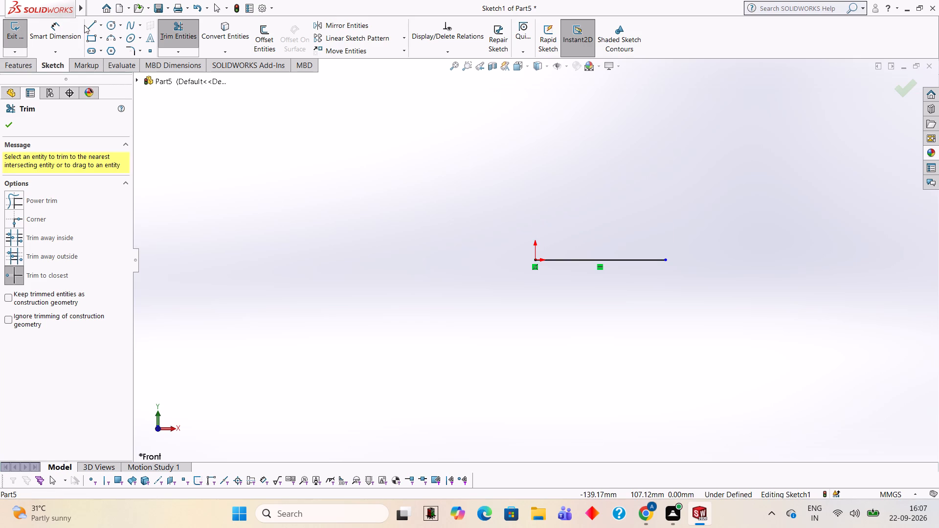
Undo the trimming of the upper horizontal line.
left_click(87, 25)
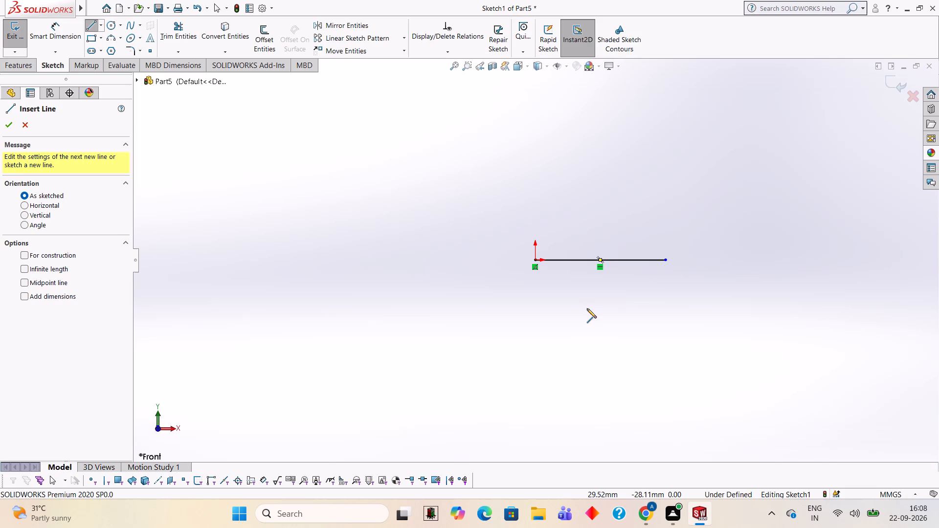
key("ctrl+z")
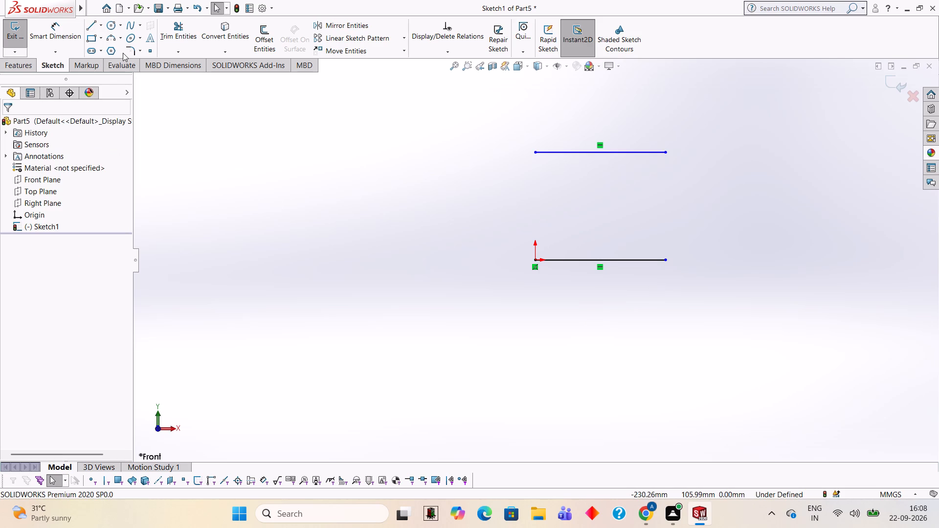
Trim away the two remaining horizontal lines so the first sketch is empty.
left_click(166, 40)
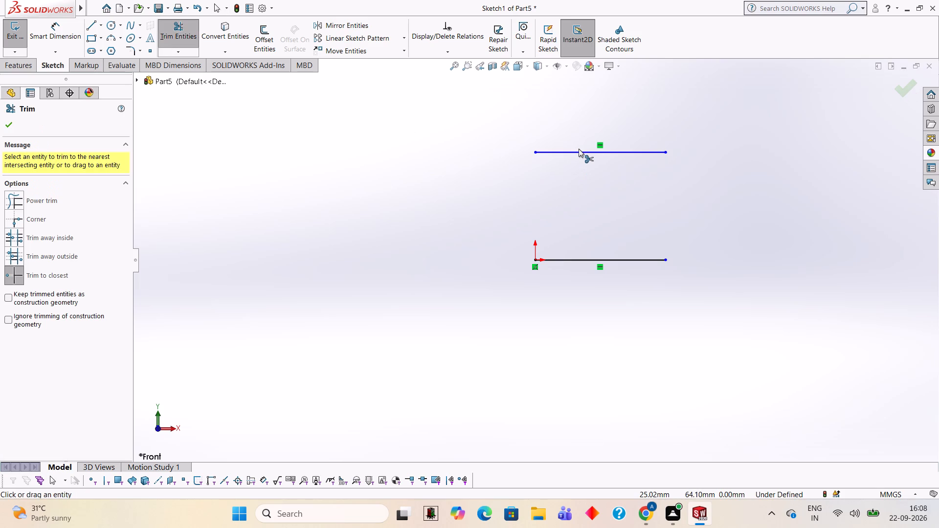
left_click(579, 151)
left_click(624, 259)
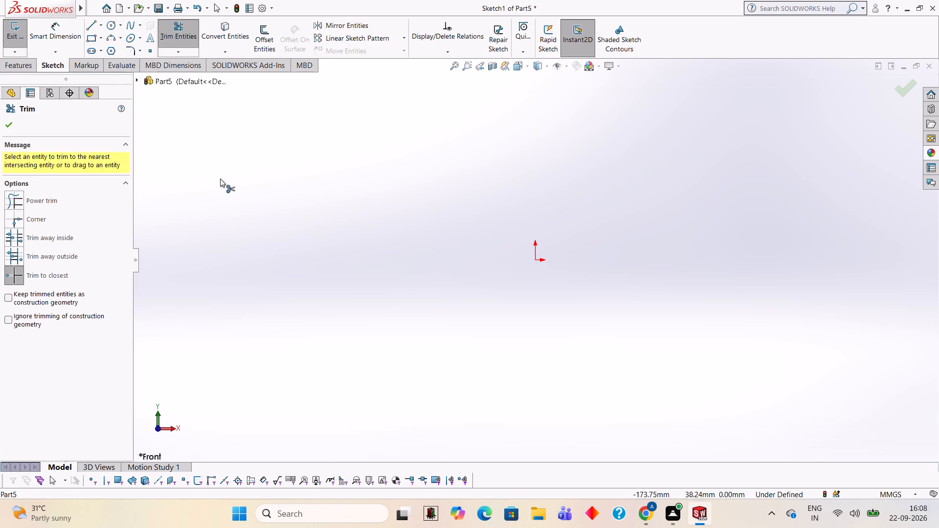
With the Line tool started for the new profile, add 75, 42 and 48 in the Calculator.
left_click(88, 32)
left_click(91, 20)
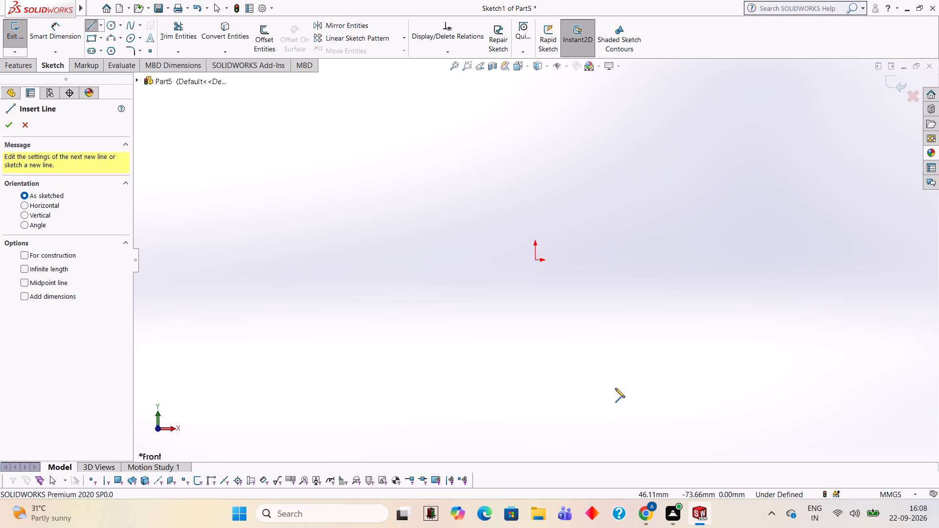
type("75+")
type("42+")
type("18")
key("Delete")
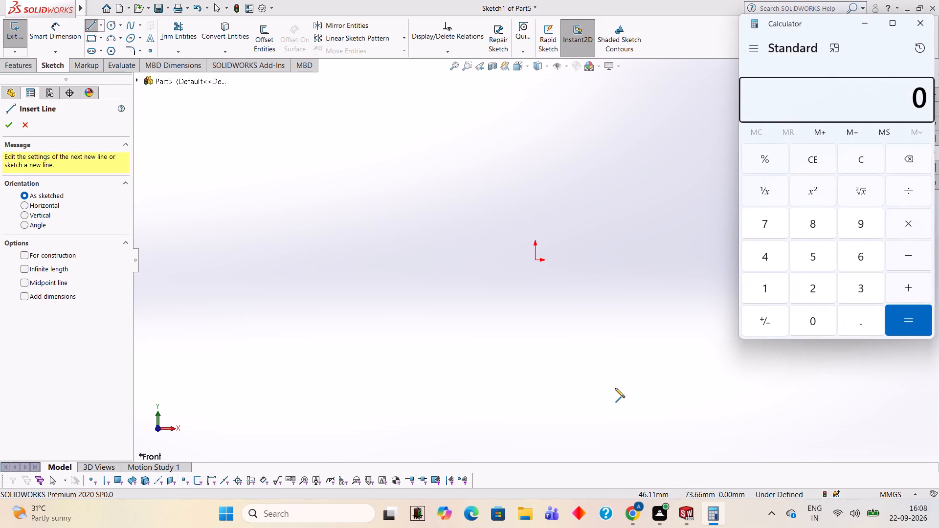
type("75")
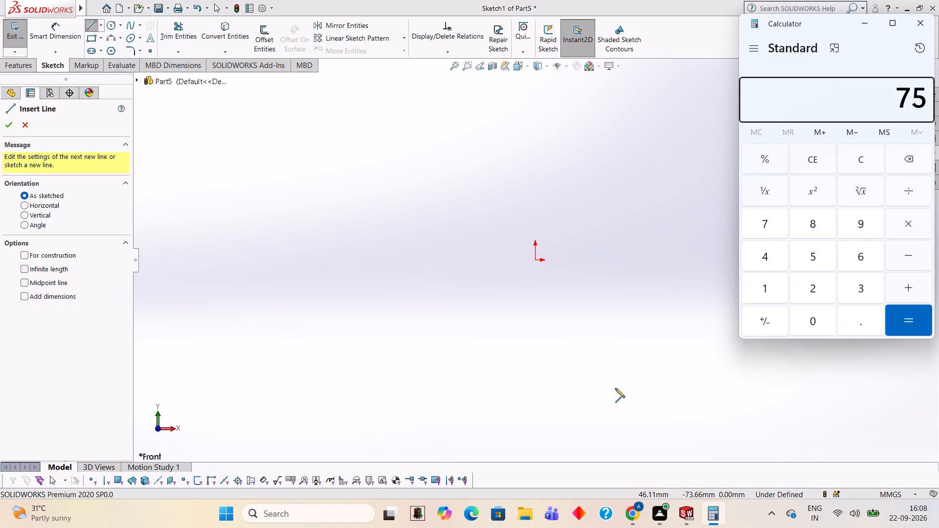
type("+42+4")
key("8")
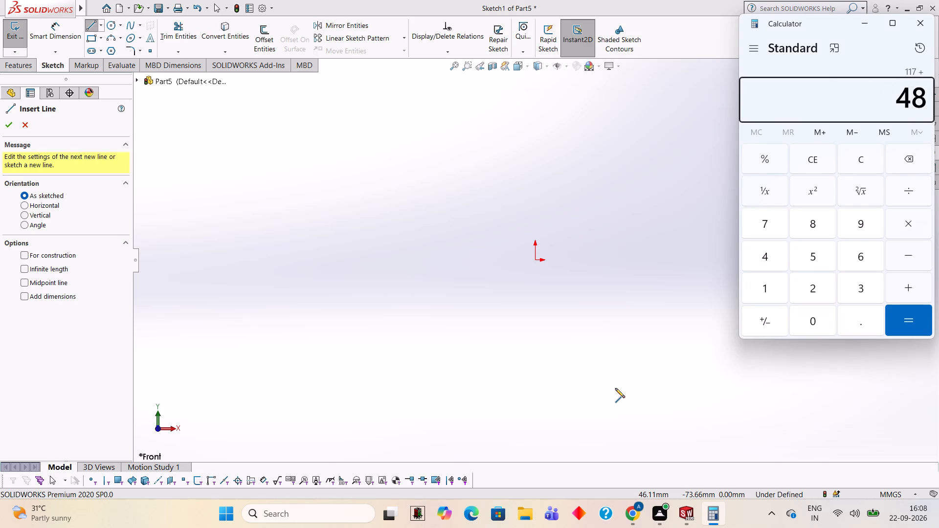
key("Return")
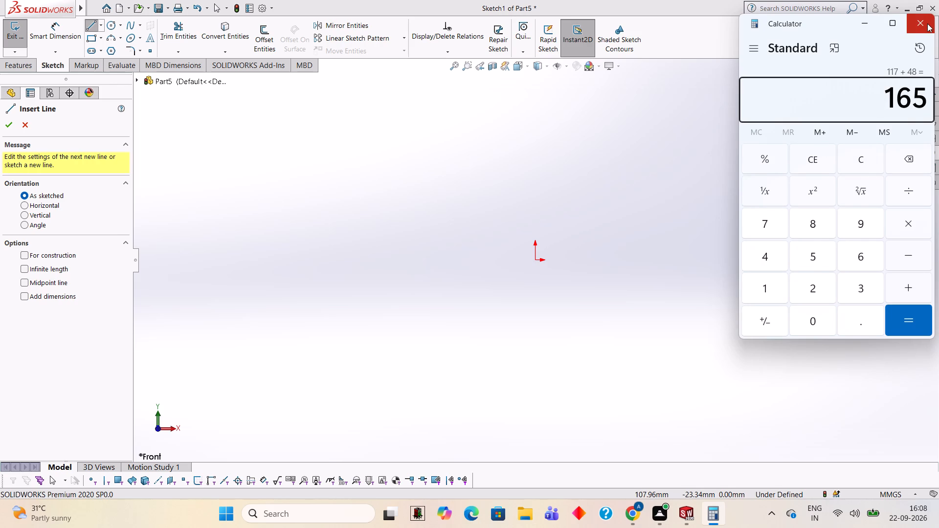
left_click(927, 23)
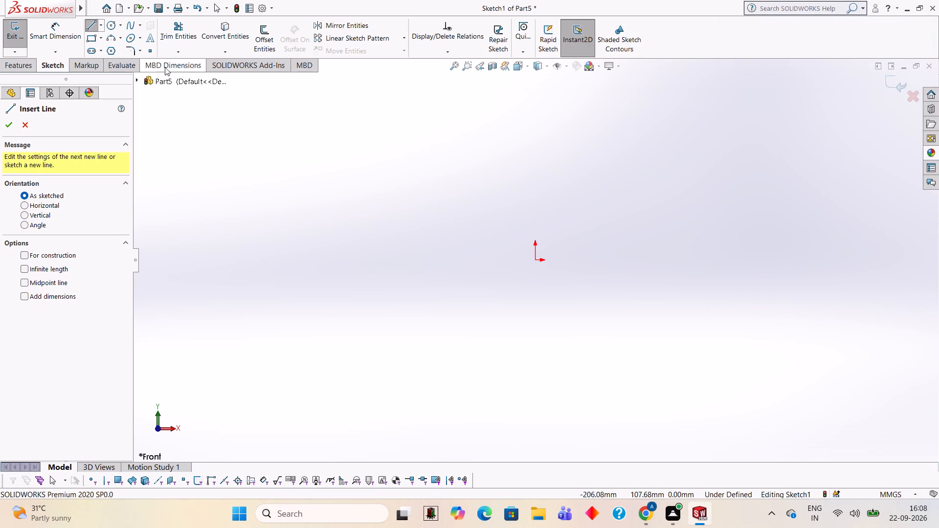
Draw a closed rectangle of lines from the origin, 175 mm long horizontally and 82 mm high.
left_click(536, 260)
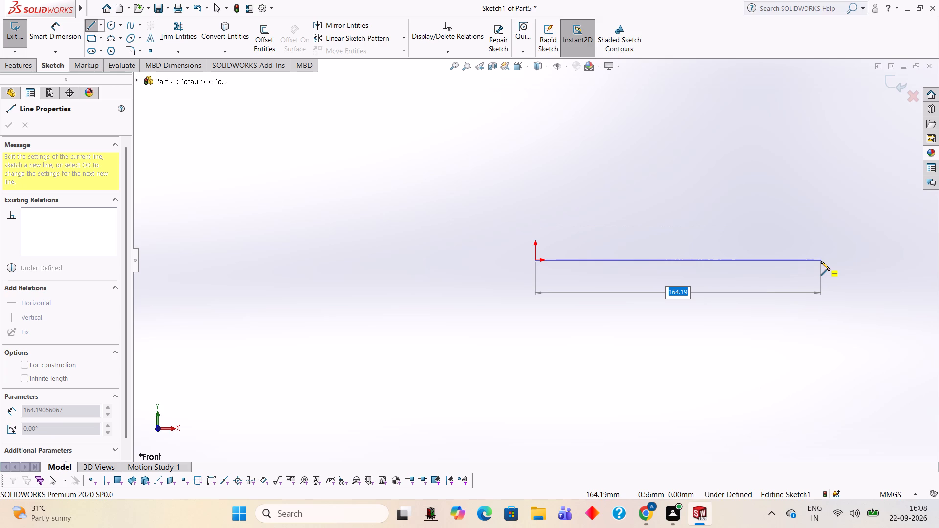
key("1")
type("175")
key("Return")
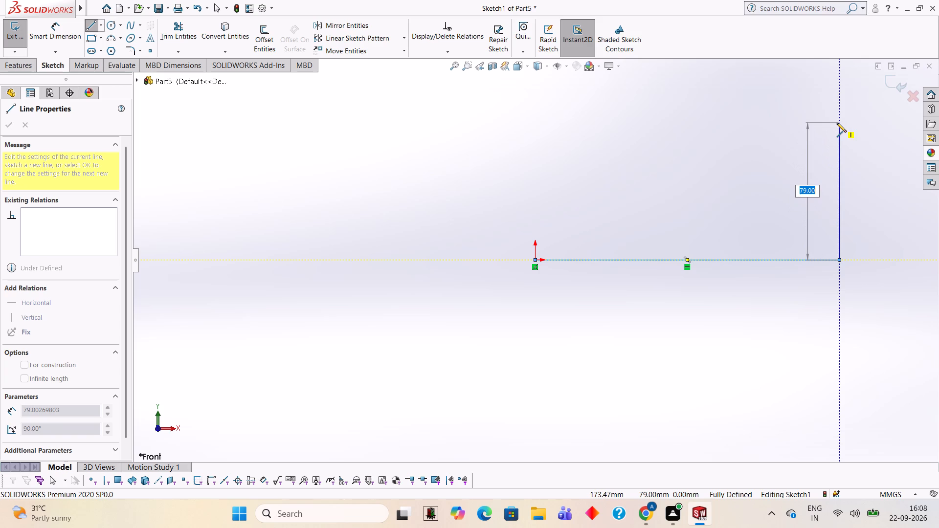
type("82")
key("Return")
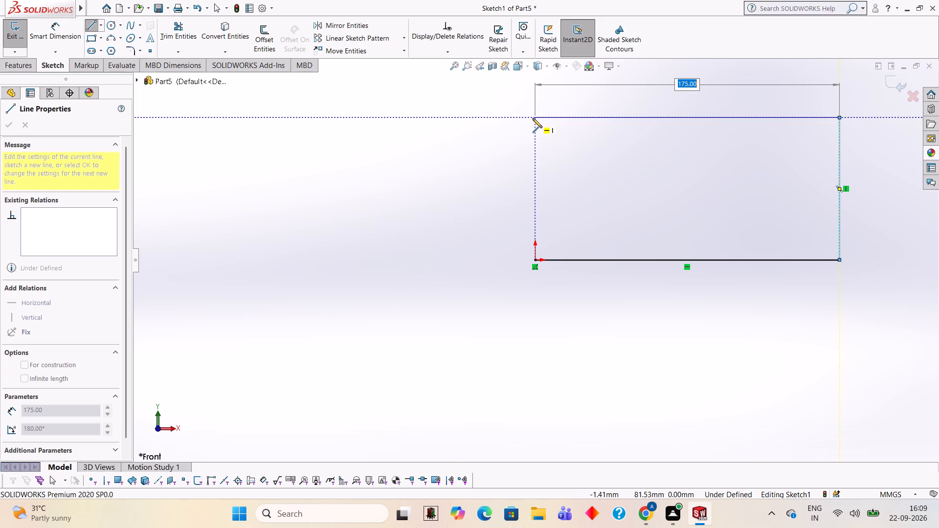
left_click(533, 118)
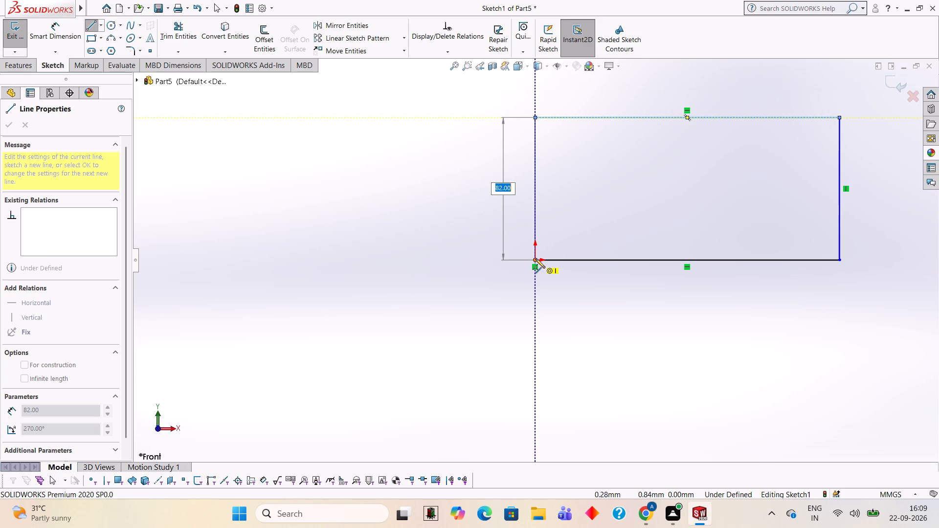
left_click(536, 259)
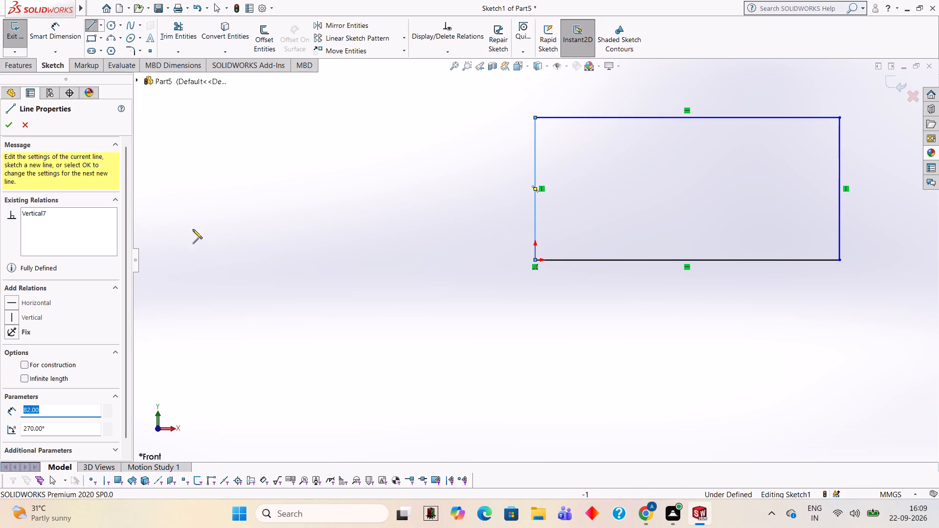
Extrude the rectangle as a blind boss 17 mm deep from the sketch plane.
left_click(26, 62)
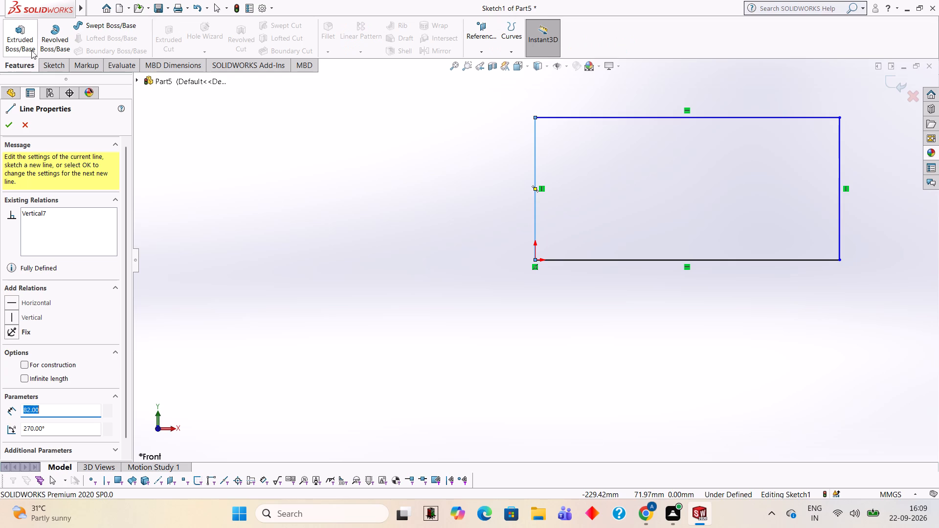
left_click(31, 42)
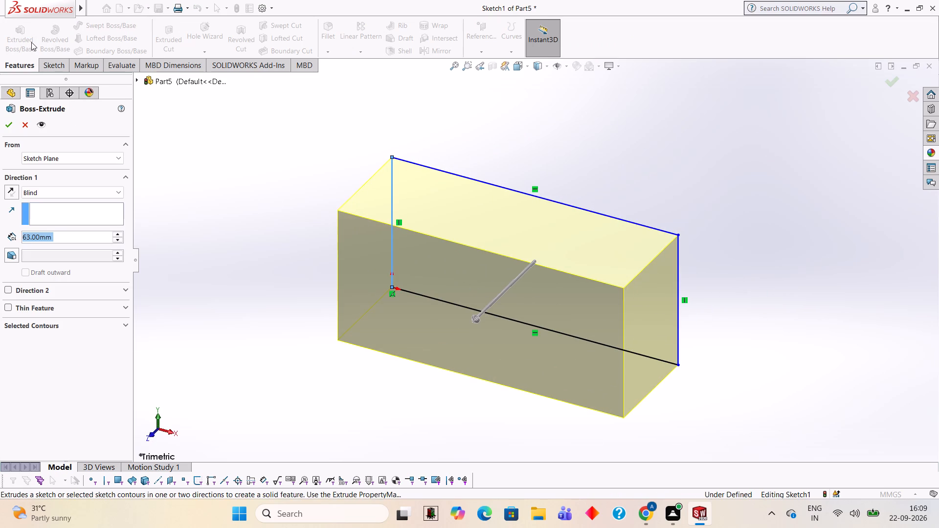
key("1")
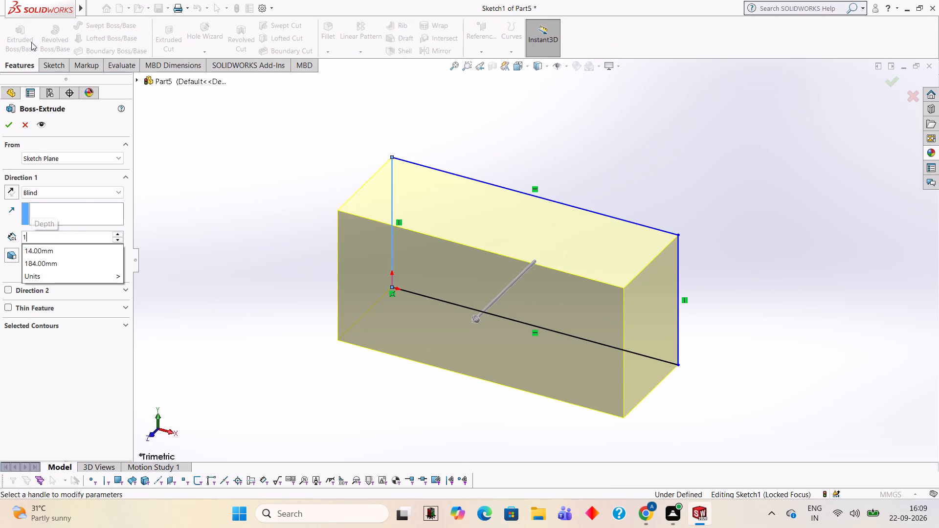
key("7")
key("Return")
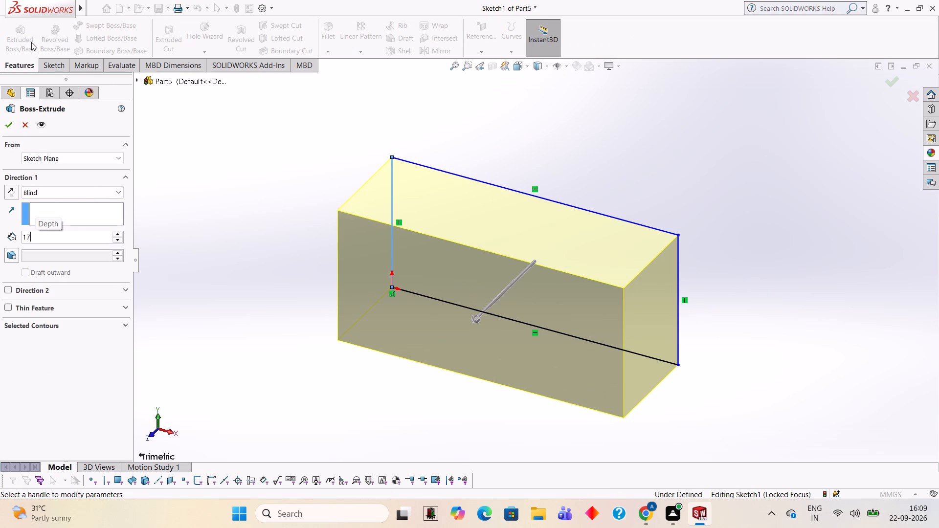
left_click(3, 128)
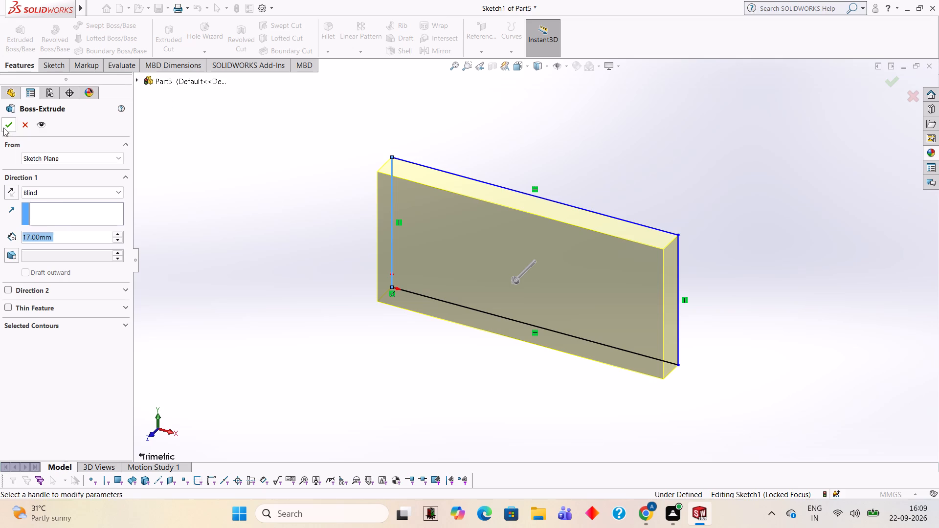
left_click(239, 157)
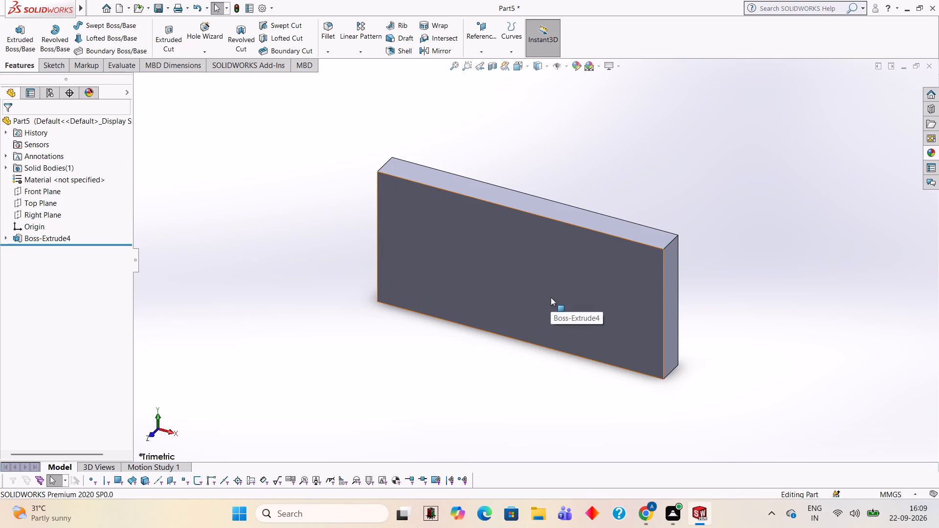
Start a sketch on the plate's large front face and draw a line down its full vertical edge opposite the origin.
left_click(551, 297)
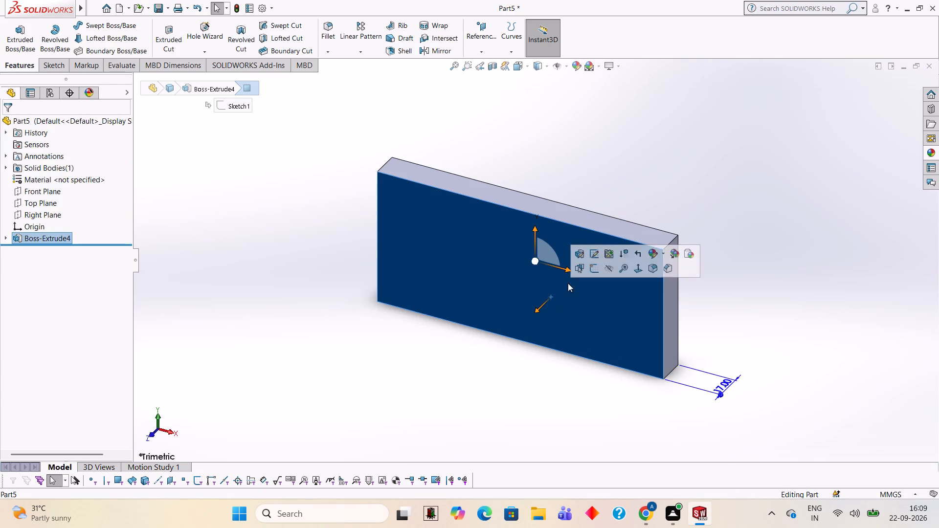
left_click(593, 269)
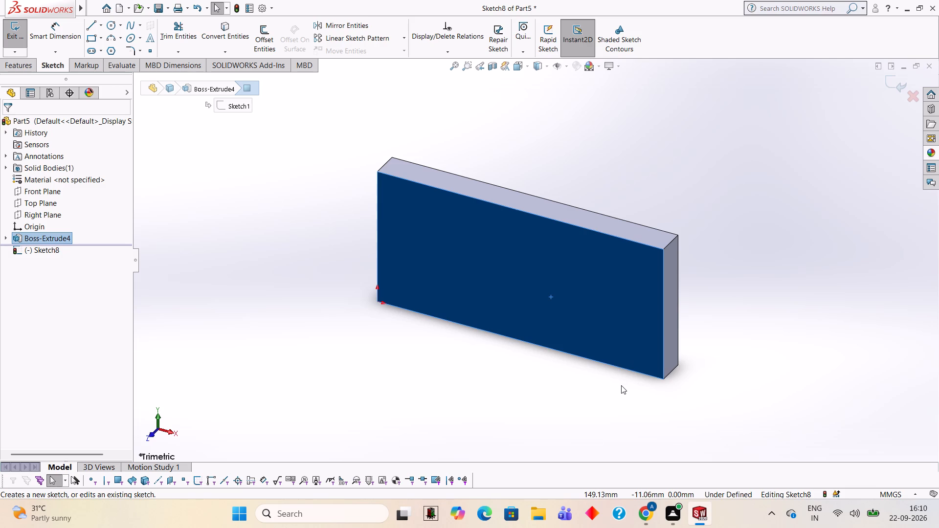
key("ctrl+8")
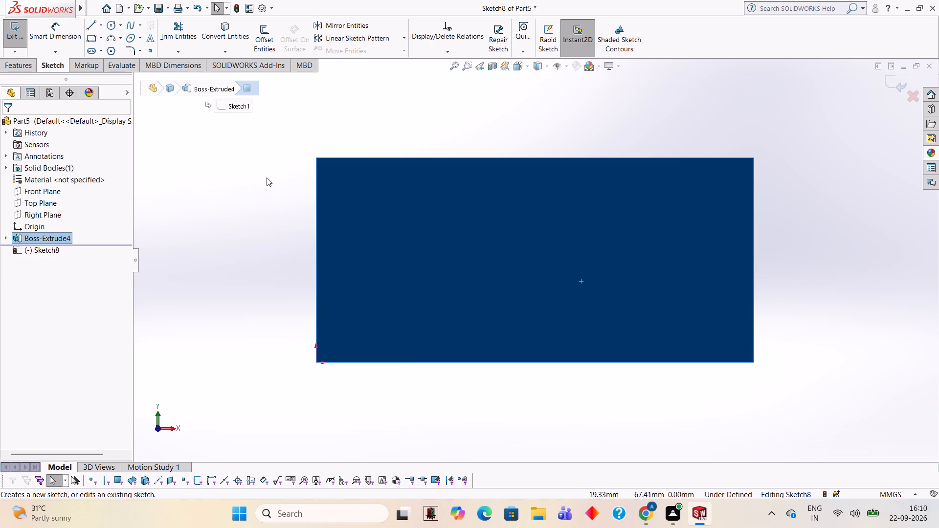
left_click(92, 20)
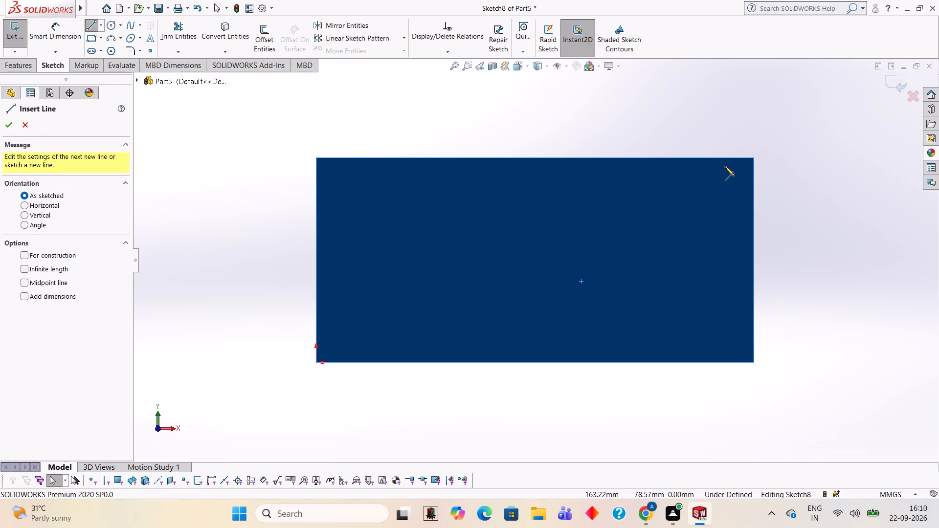
left_click(754, 157)
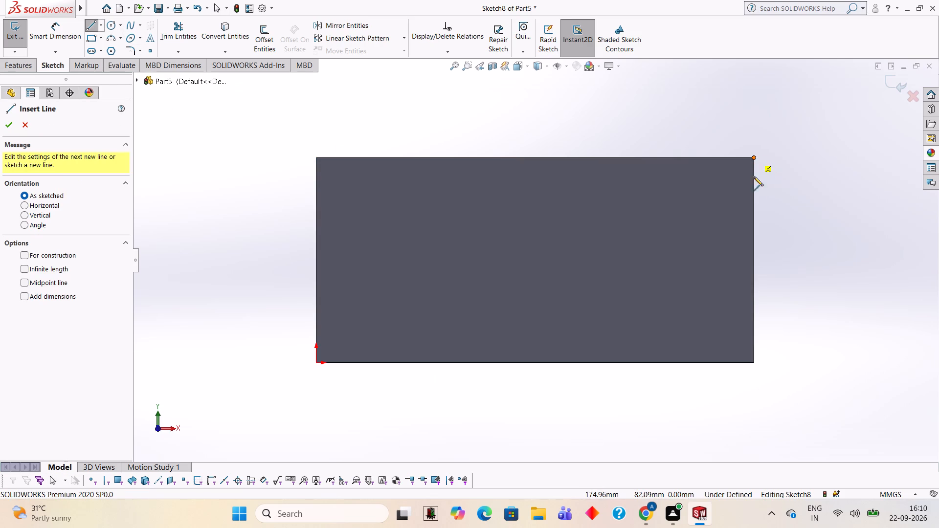
left_click(754, 363)
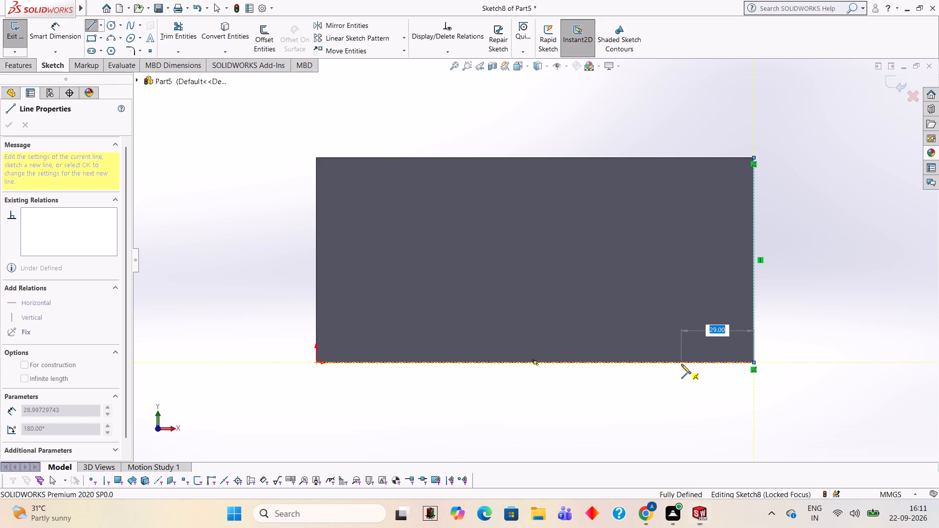
Subtract 6 from 42 in the Calculator to get the length of the profile's next line.
type("42-")
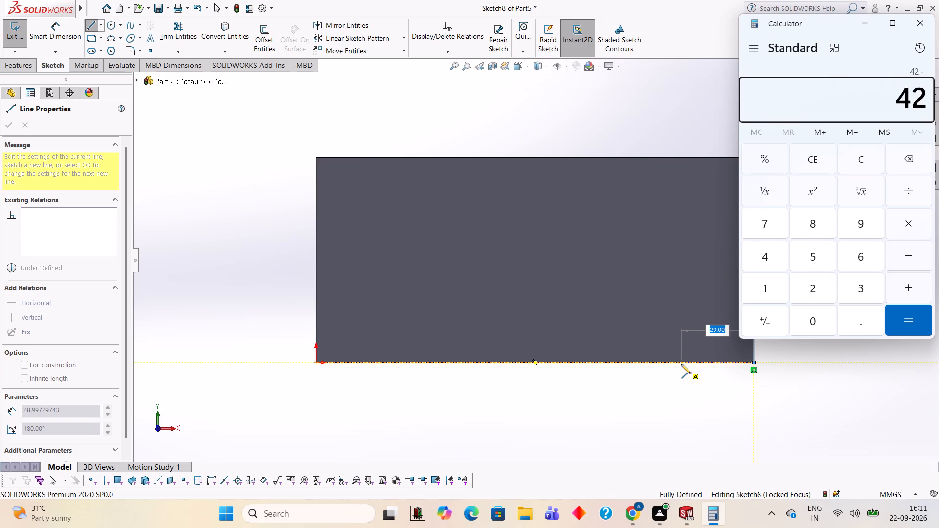
key("6")
key("Return")
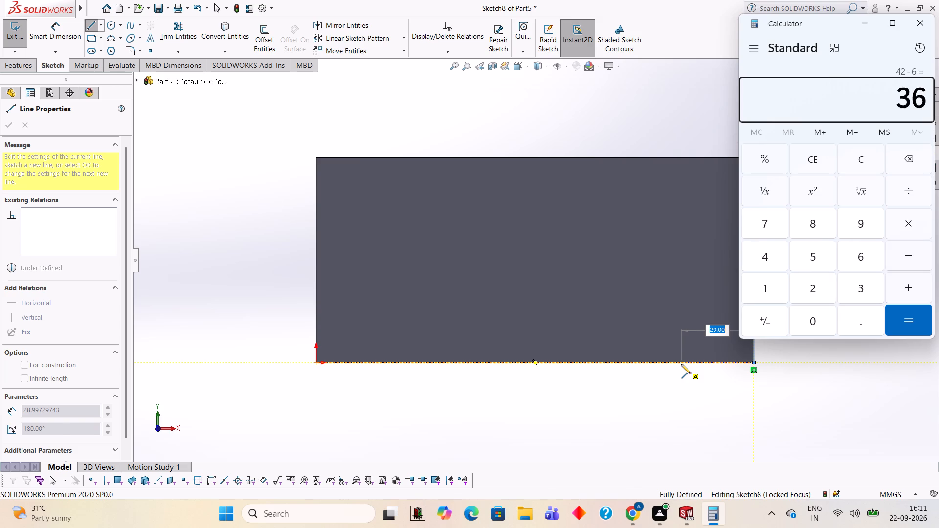
left_click(915, 27)
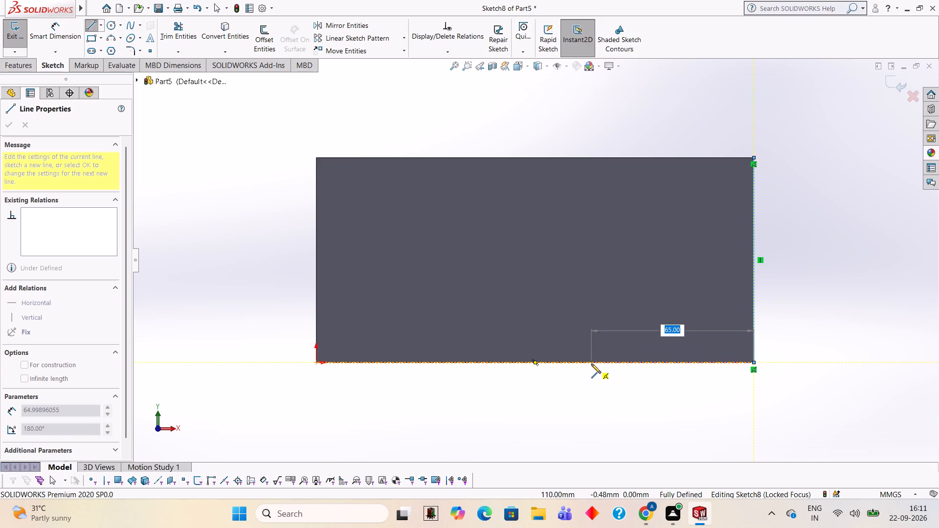
Draw a 36 mm line along the plate's lower edge from the vertical line's end, continued by a 3 mm line straight up.
type("36")
key("Return")
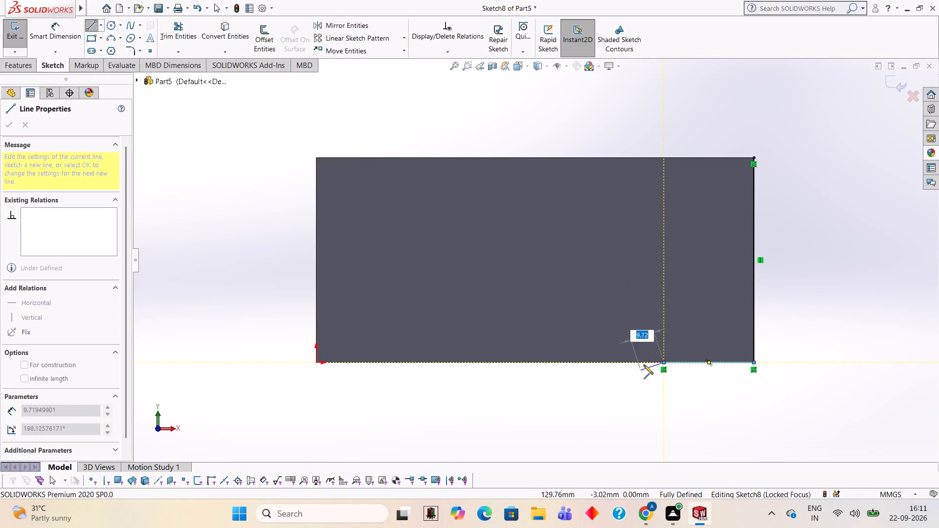
key("3")
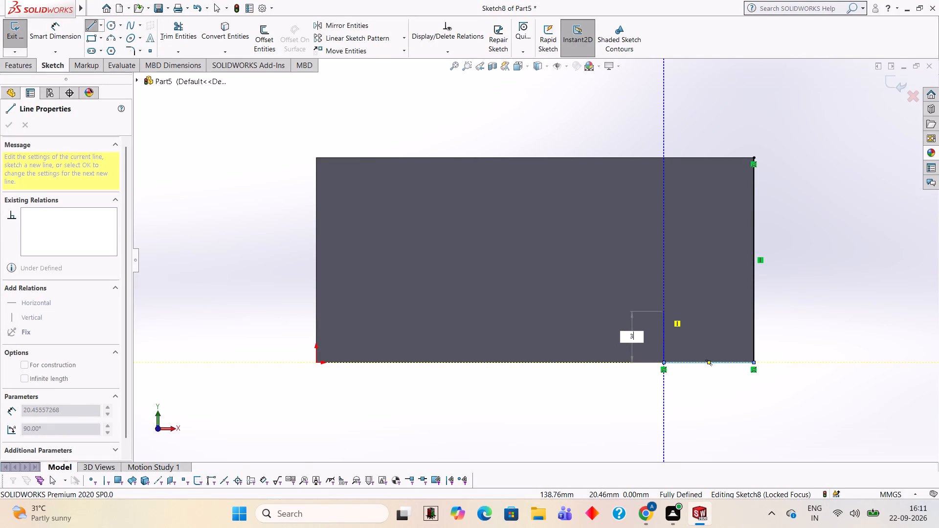
key("Return")
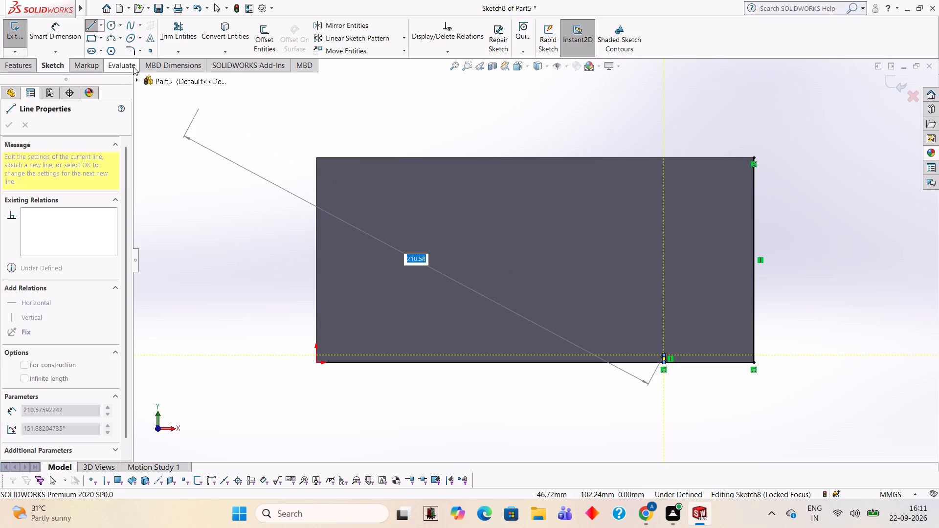
Draw a circle of 6 mm diameter centred on the free end of the short vertical line at the lower edge.
left_click(112, 26)
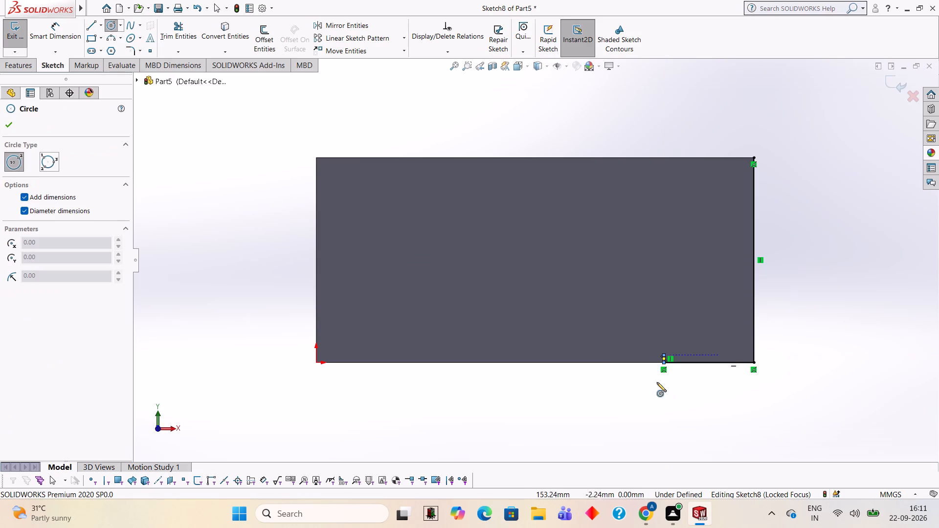
scroll(678, 342, "down", 4)
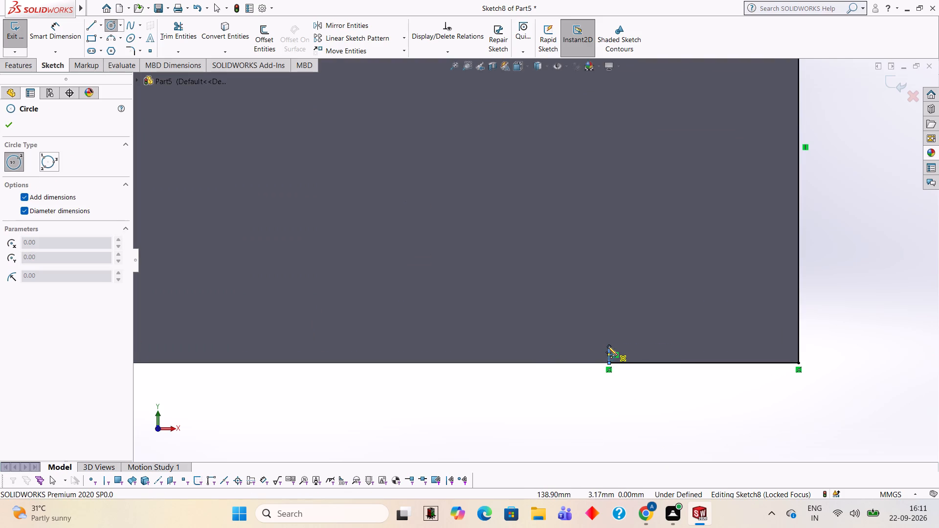
scroll(608, 346, "down", 5)
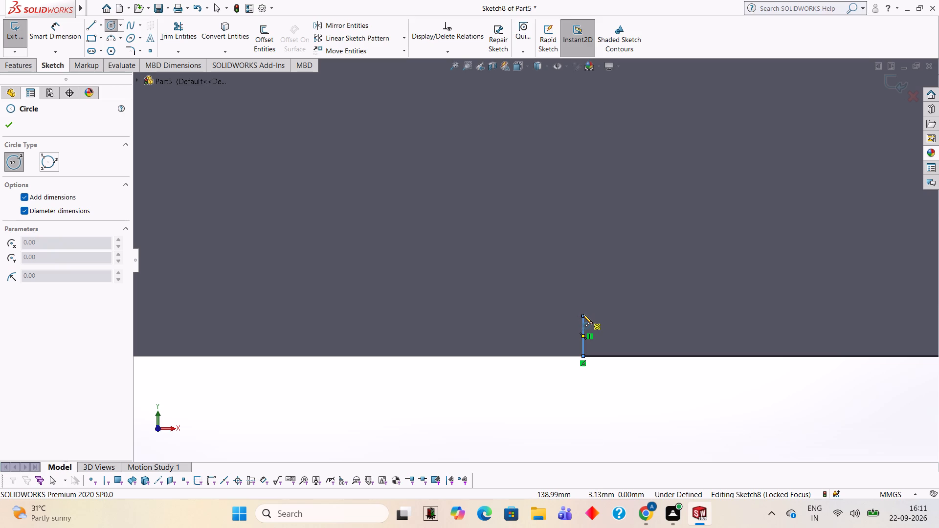
left_click(582, 316)
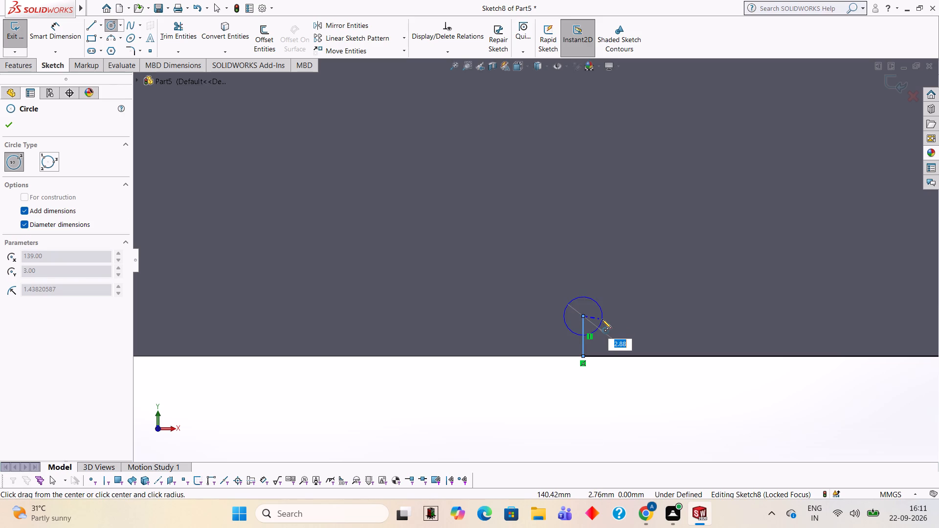
key("6")
key("Return")
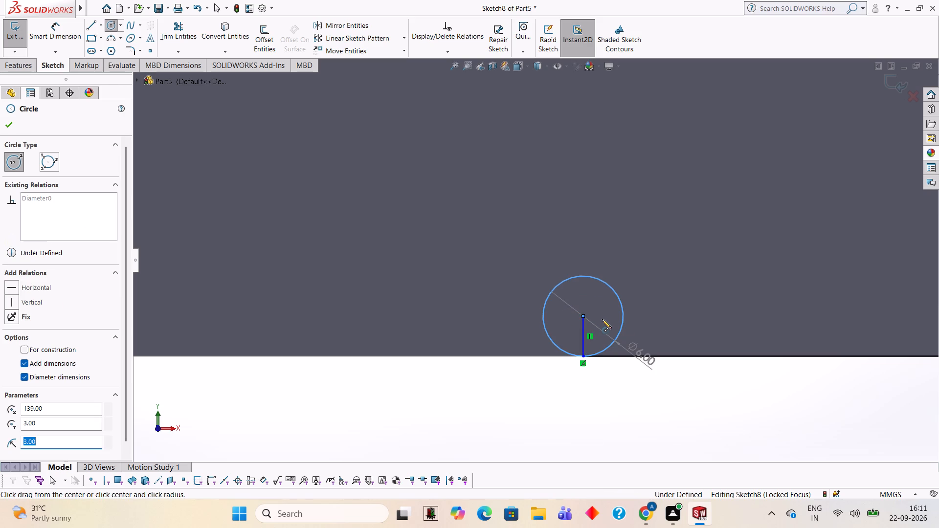
Draw a 36 mm line along the plate's upper edge from the corner opposite the origin, continued by a 3 mm line straight down.
scroll(753, 278, "up", 2)
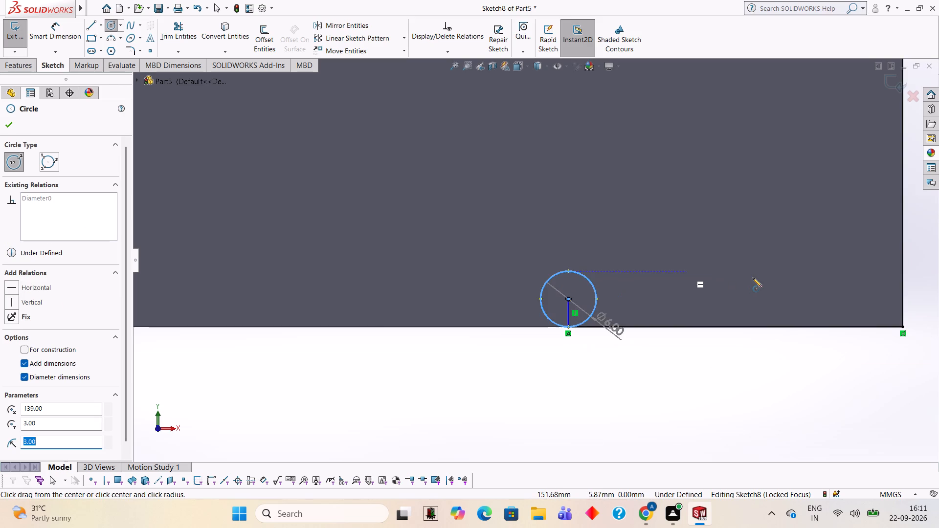
scroll(753, 278, "up", 3)
scroll(703, 164, "down", 1)
scroll(701, 162, "up", 2)
scroll(578, 127, "up", 3)
scroll(578, 127, "down", 4)
scroll(541, 116, "up", 3)
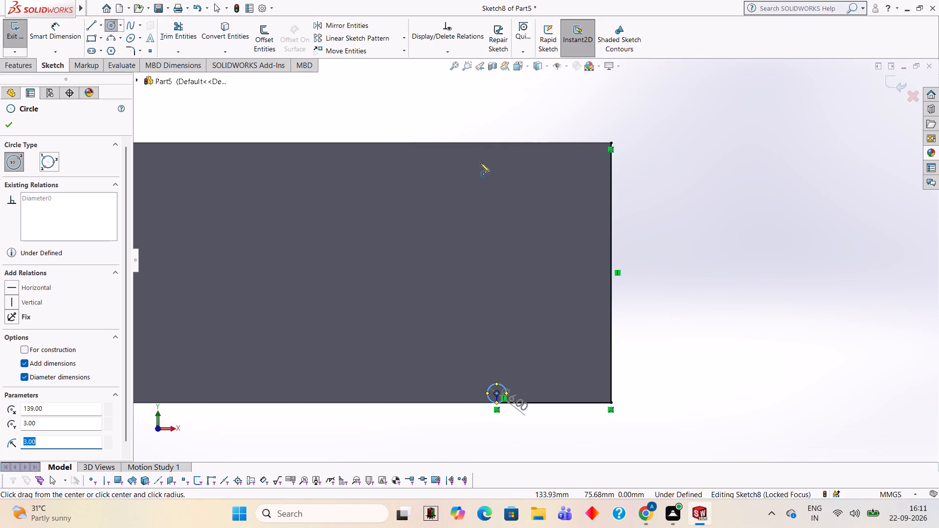
left_click(88, 29)
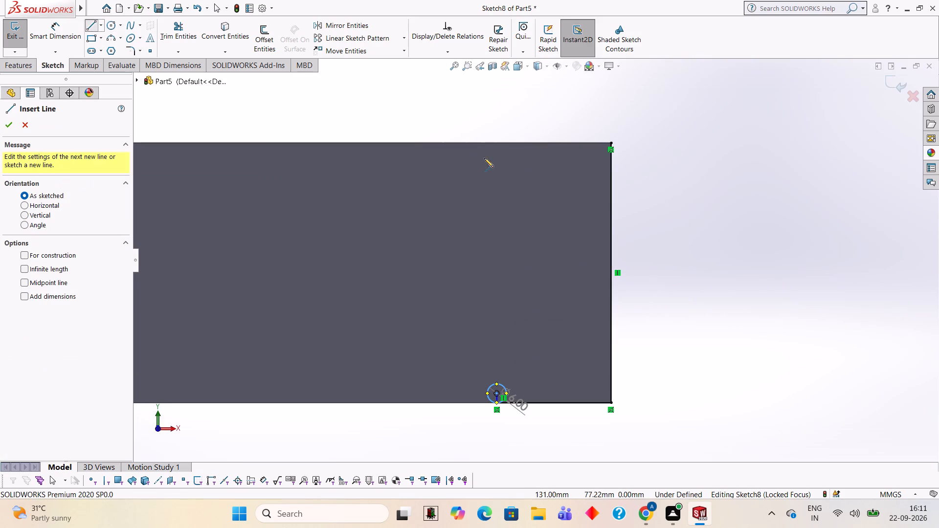
left_click(610, 143)
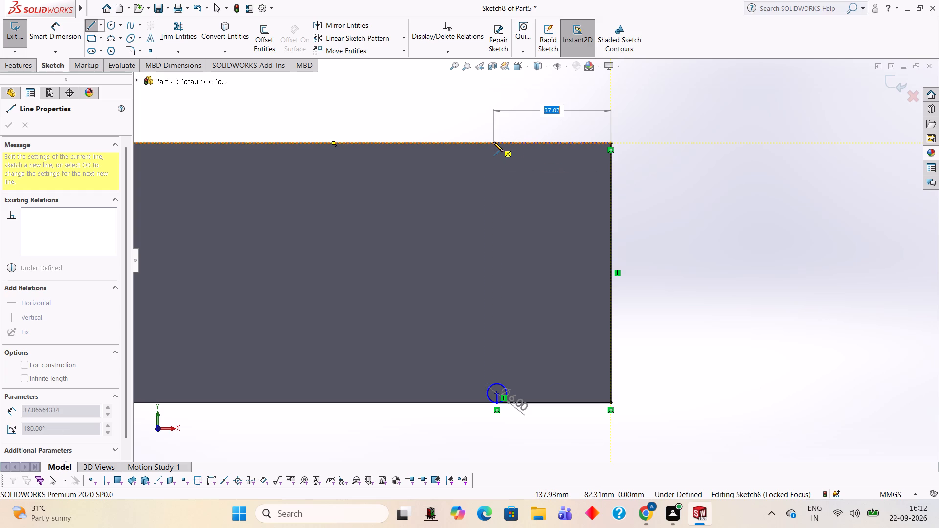
type("36")
key("Return")
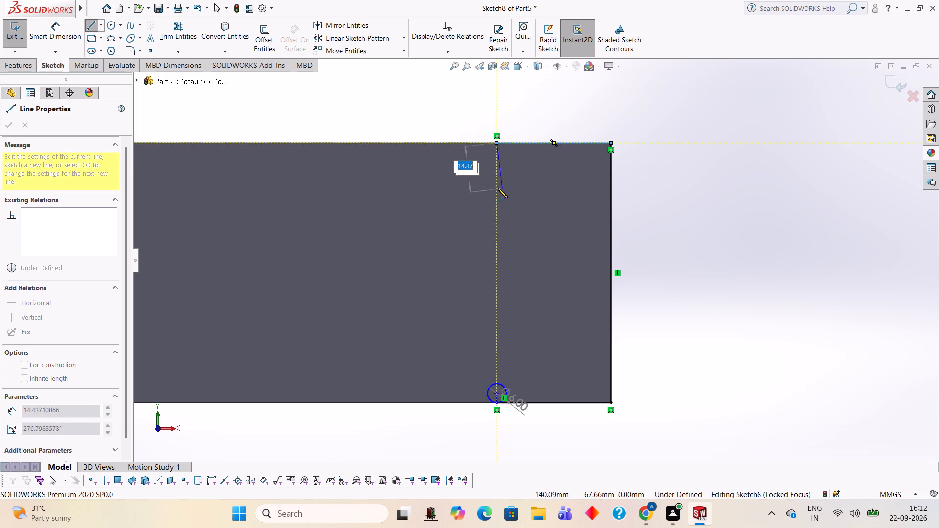
key("3")
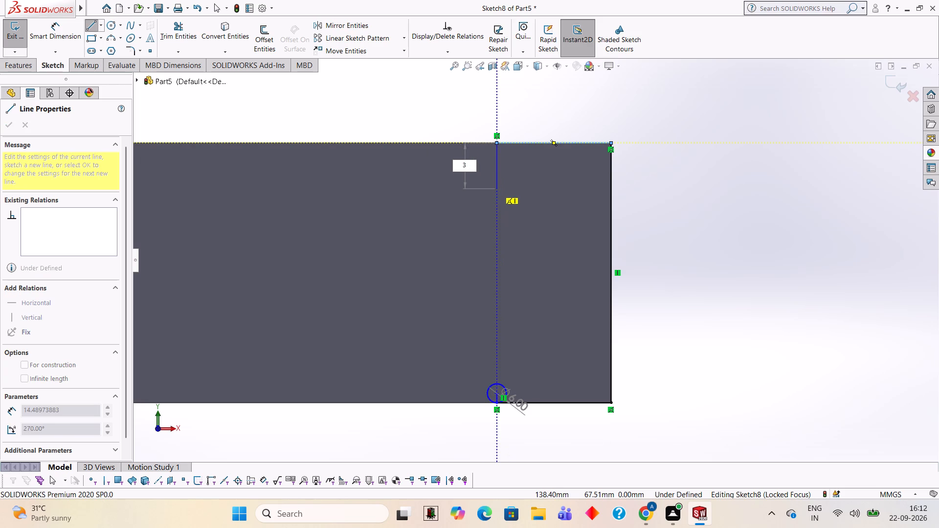
key("Return")
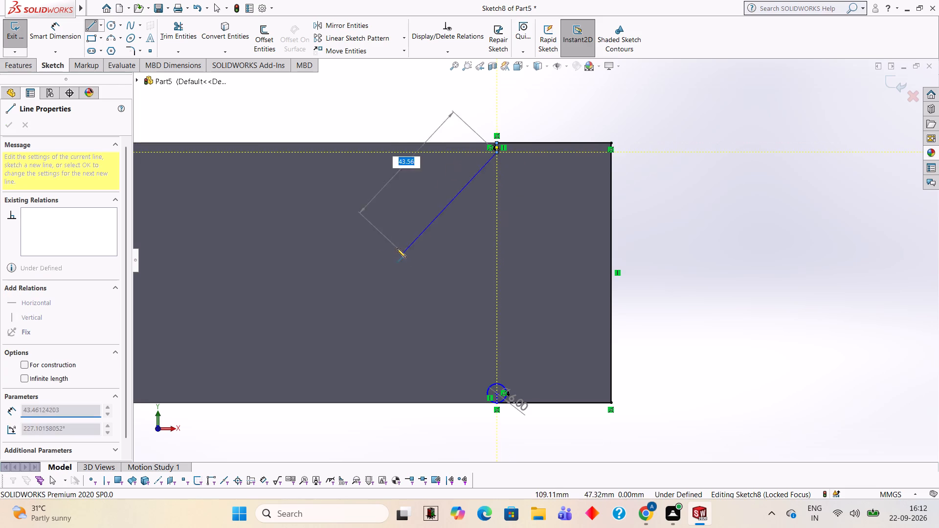
key("Escape")
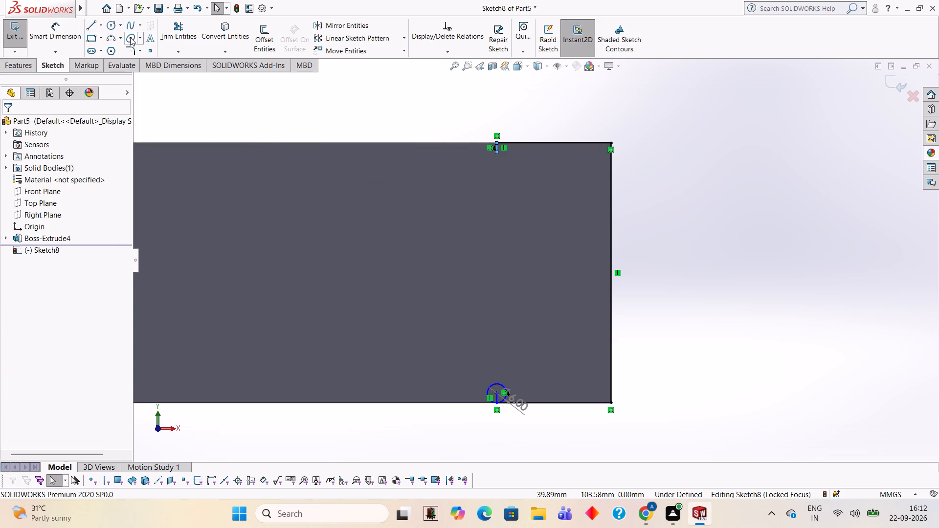
Draw a circle of 6 mm diameter centred on the free end of the short vertical line at the upper edge.
left_click(109, 29)
scroll(565, 183, "down", 2)
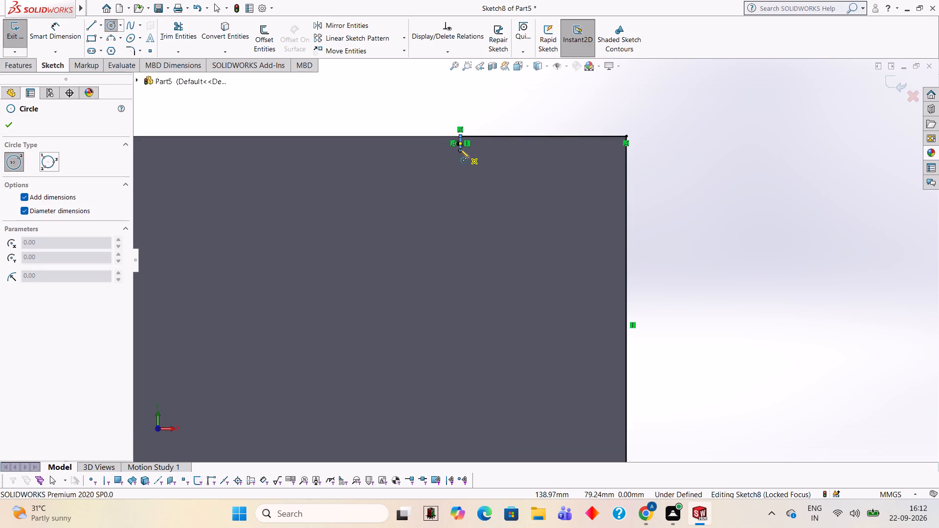
left_click(460, 149)
key("6")
key("Return")
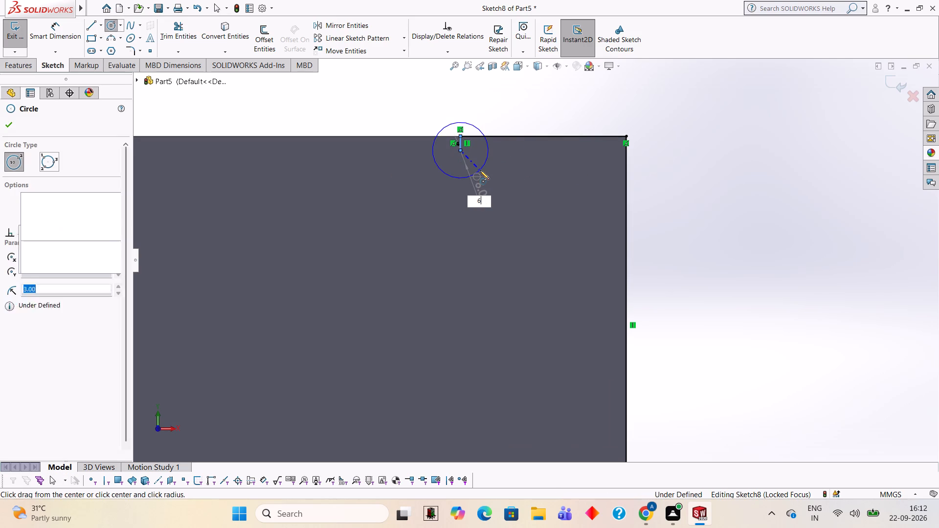
Draw a vertical line 76 mm long tangent to both circles, joining their outermost points on the side facing the origin.
scroll(480, 170, "up", 2)
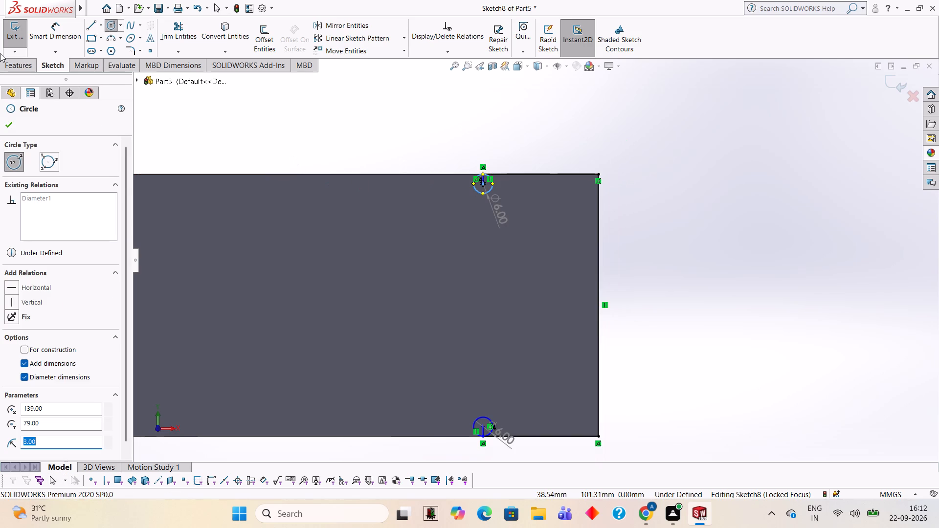
left_click(93, 27)
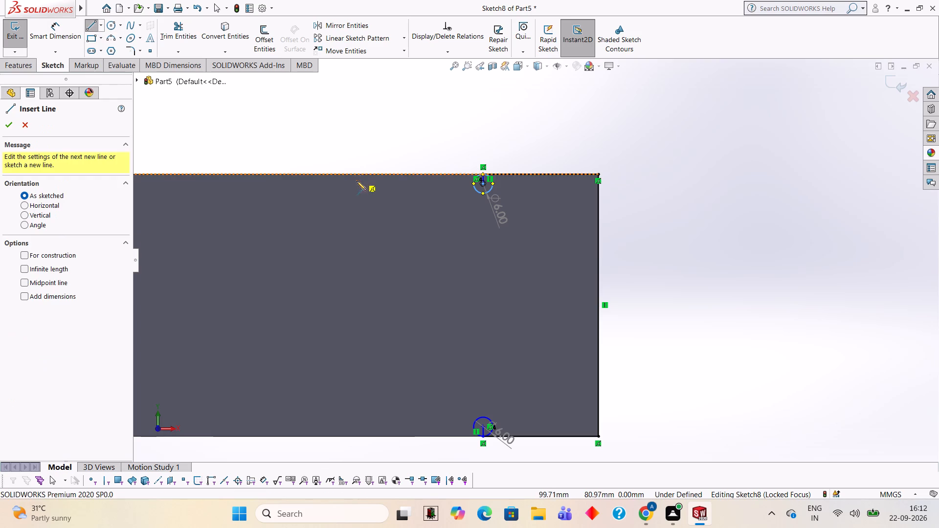
left_click(472, 184)
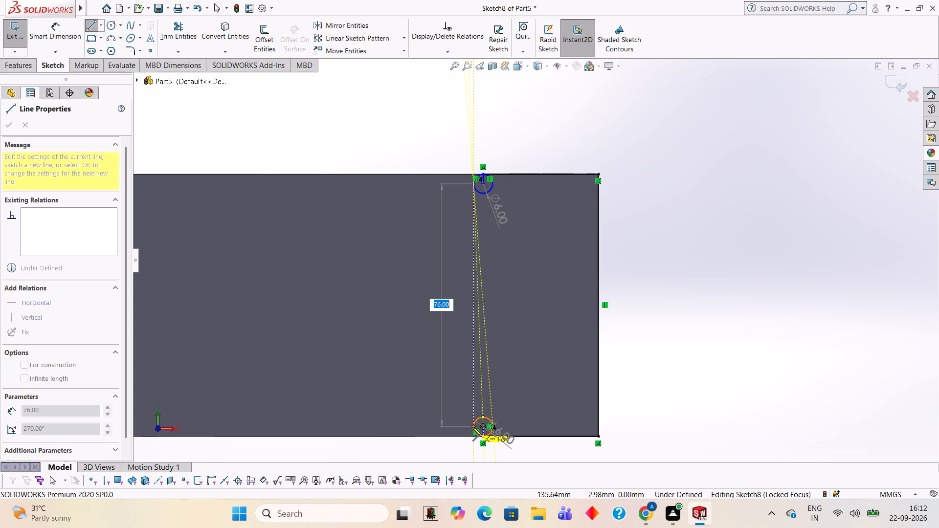
left_click(472, 427)
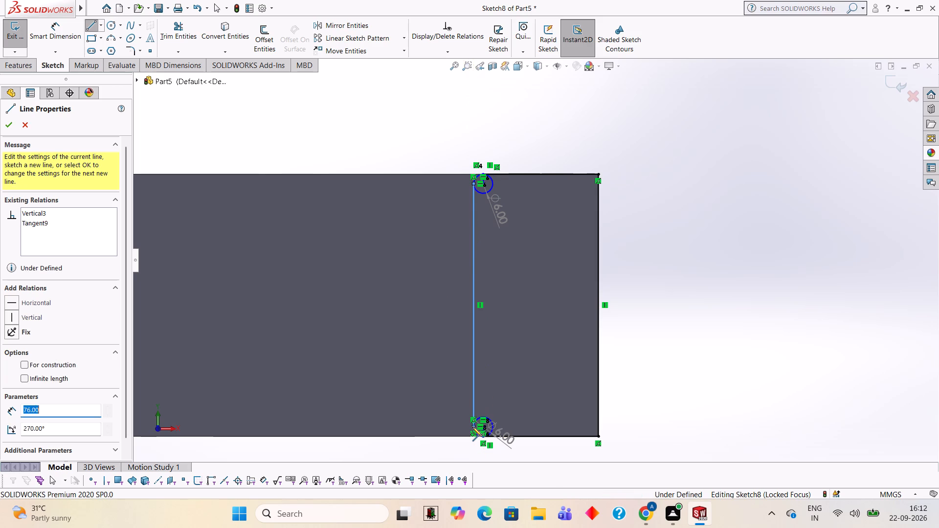
Trim both circles and the two 3 mm vertical lines, leaving only the quarter arcs that round the profile's corners.
left_click(184, 41)
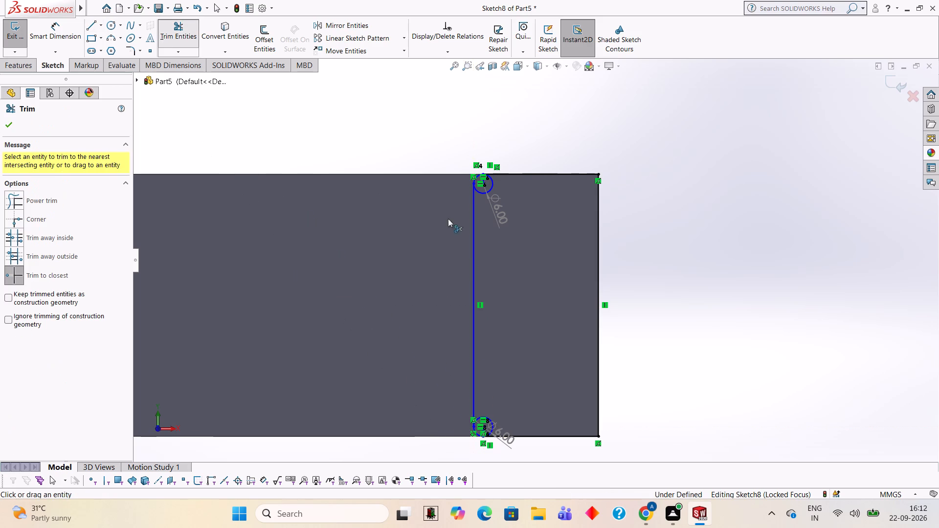
left_click(492, 188)
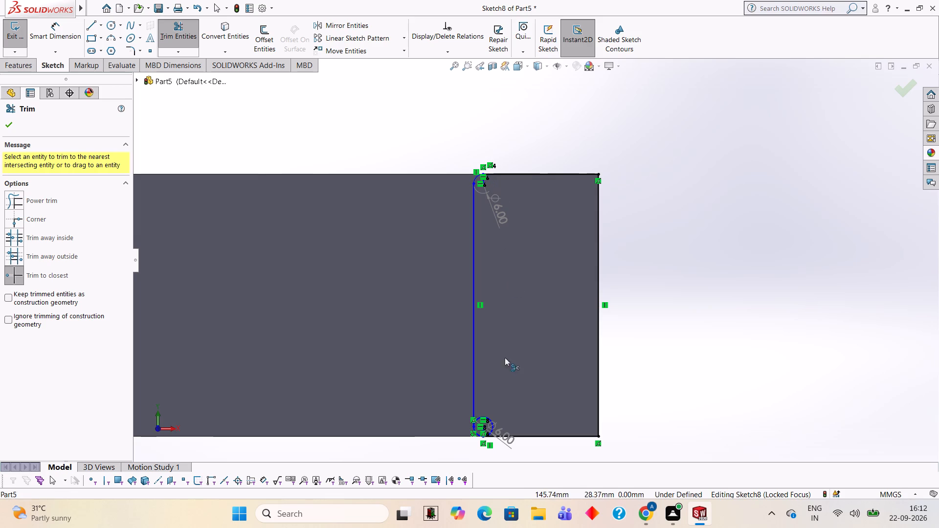
left_click(491, 422)
scroll(492, 418, "down", 2)
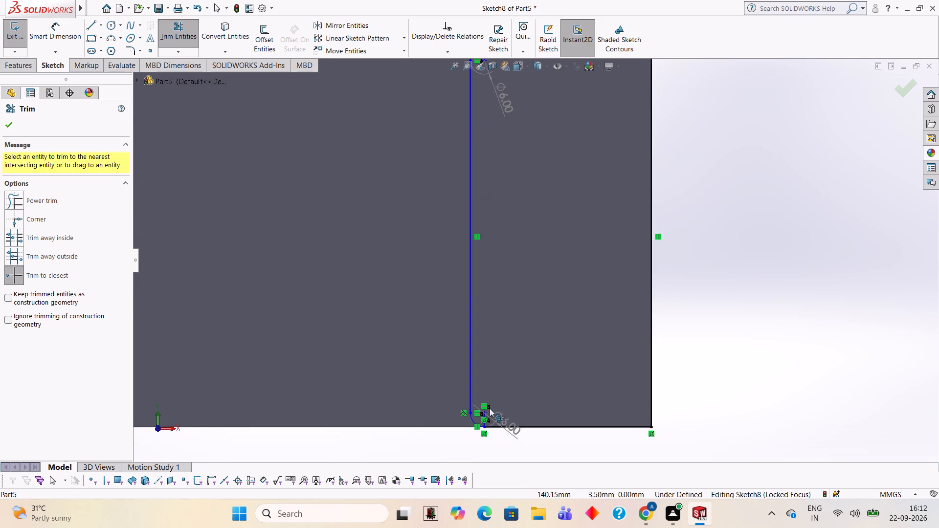
scroll(488, 397, "down", 4)
left_click(493, 411)
scroll(521, 256, "up", 2)
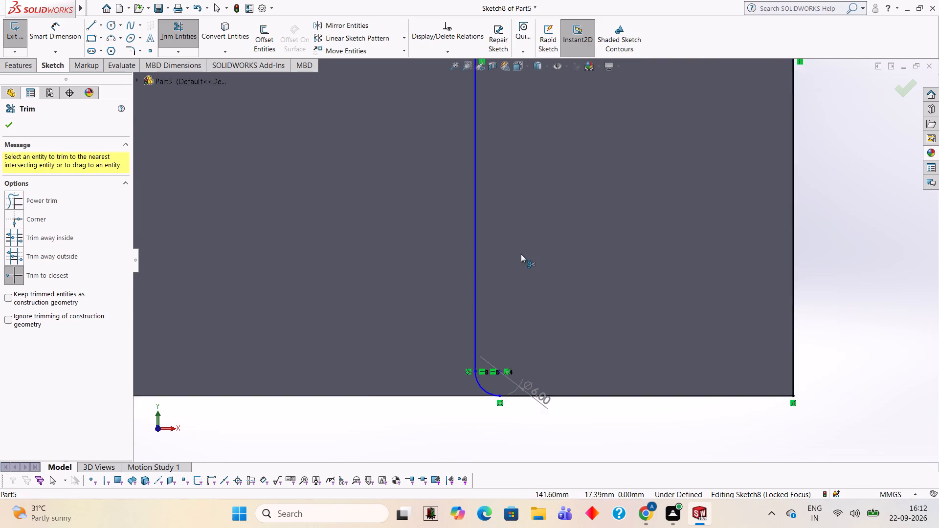
scroll(521, 254, "up", 2)
scroll(516, 196, "down", 3)
scroll(517, 146, "up", 4)
scroll(526, 117, "down", 2)
scroll(526, 117, "up", 3)
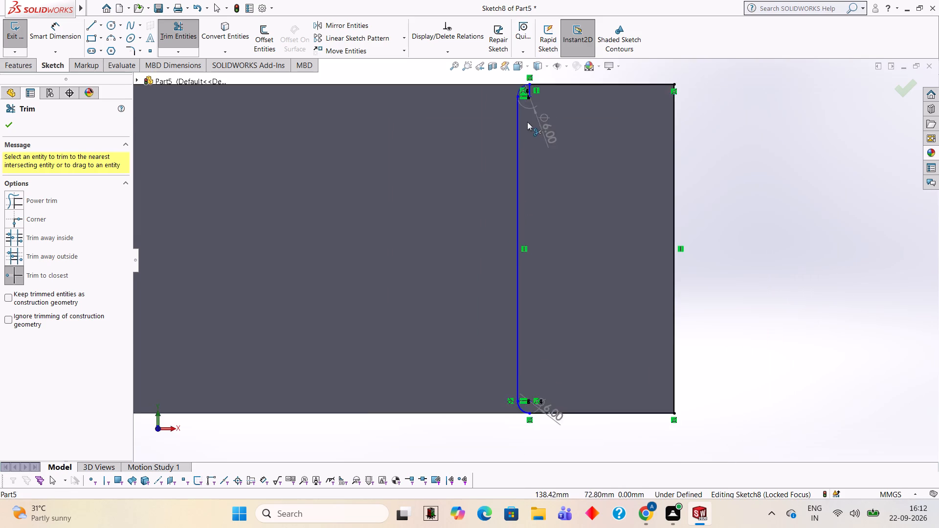
scroll(527, 122, "up", 1)
scroll(527, 122, "down", 8)
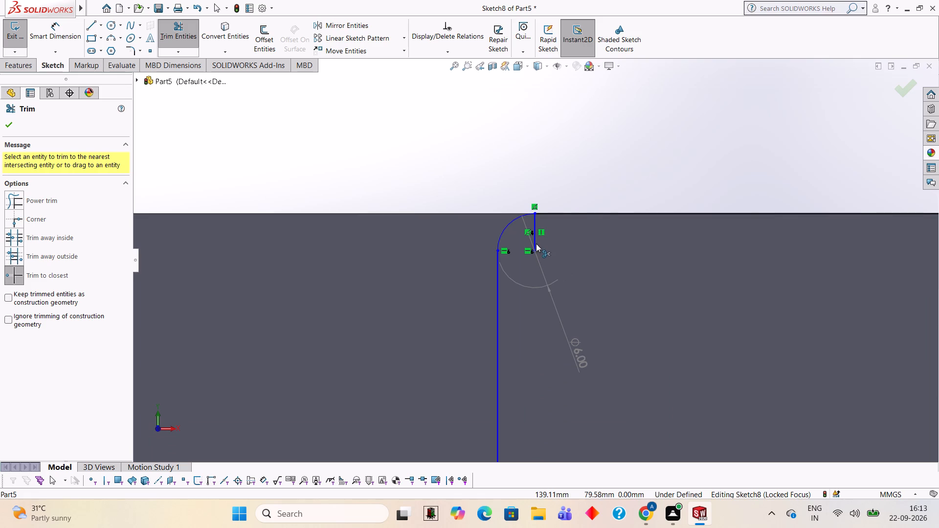
left_click(536, 242)
Check the distance between the profile's two 36 mm horizontal lines without keeping a dimension.
scroll(647, 241, "up", 6)
scroll(727, 327, "down", 1)
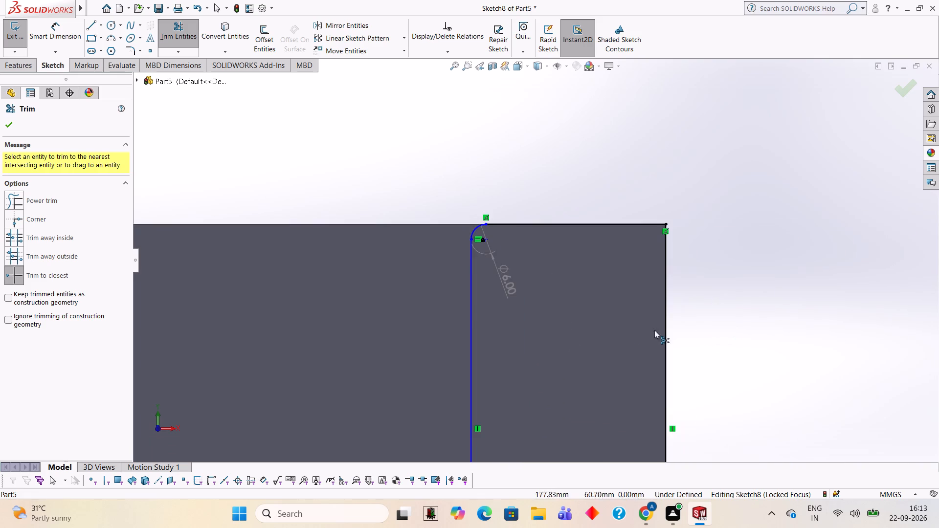
scroll(601, 329, "up", 4)
scroll(557, 342, "down", 1)
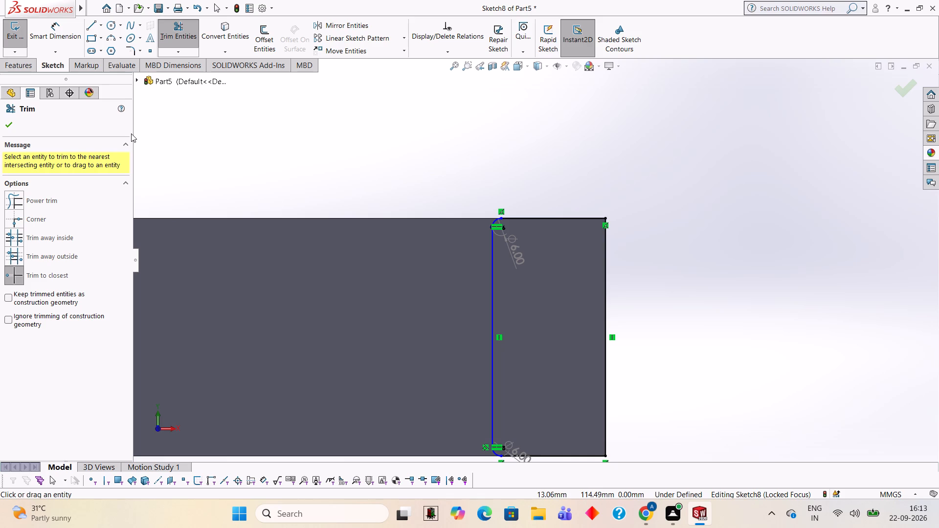
left_click(47, 31)
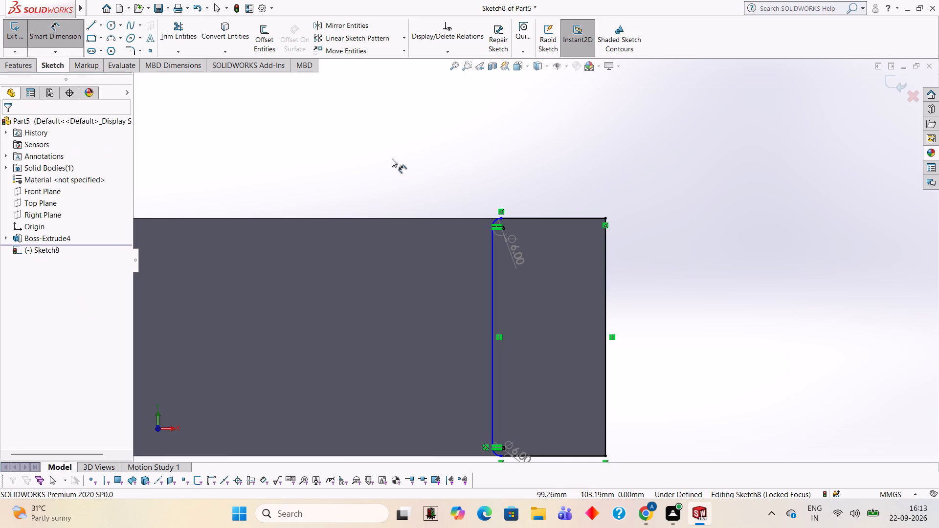
left_click(529, 220)
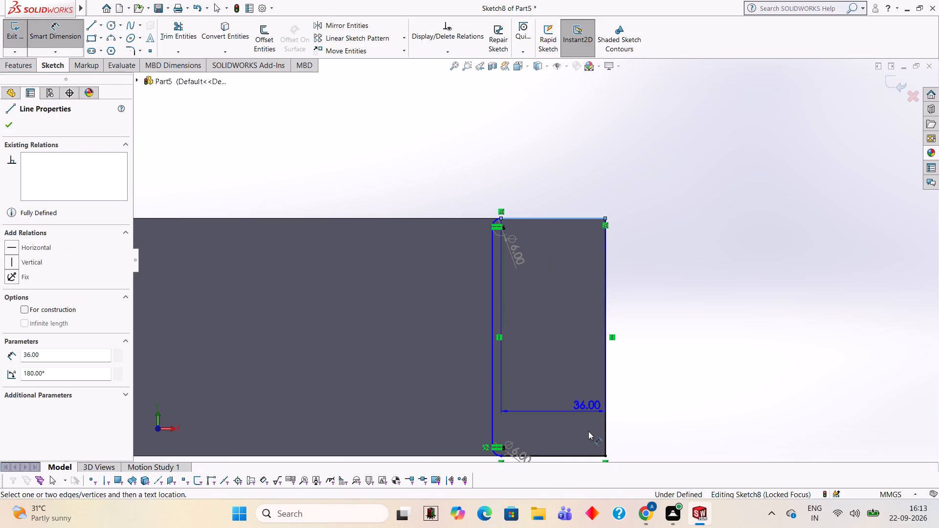
left_click(575, 455)
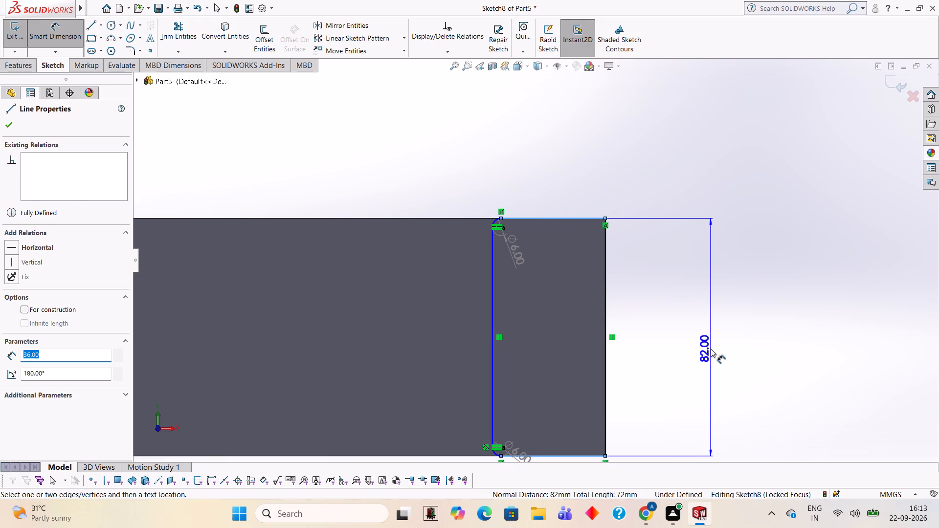
key("Escape")
scroll(585, 358, "down", 1)
scroll(579, 347, "up", 1)
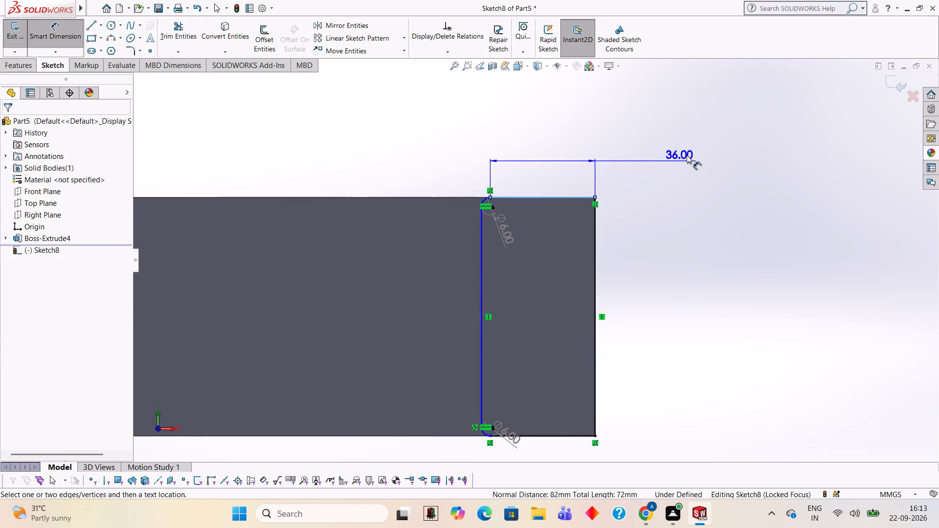
key("Escape")
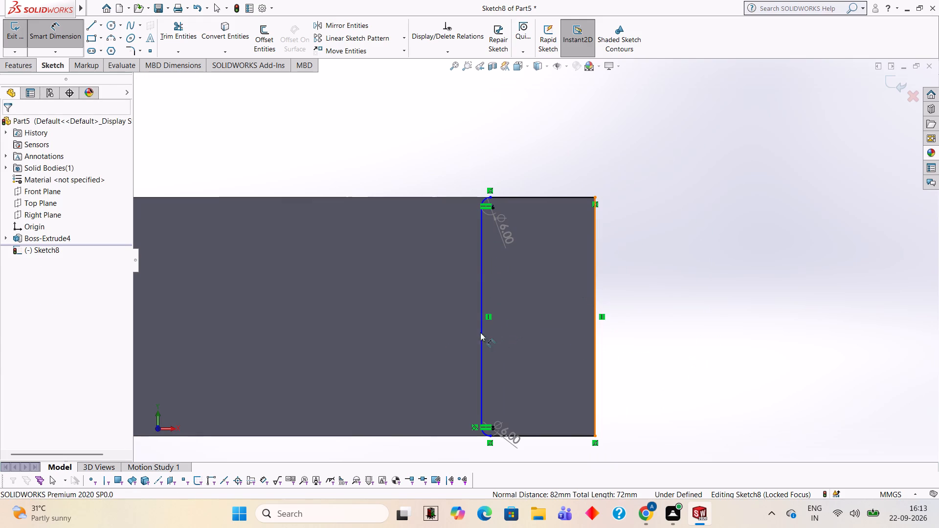
scroll(402, 390, "up", 2)
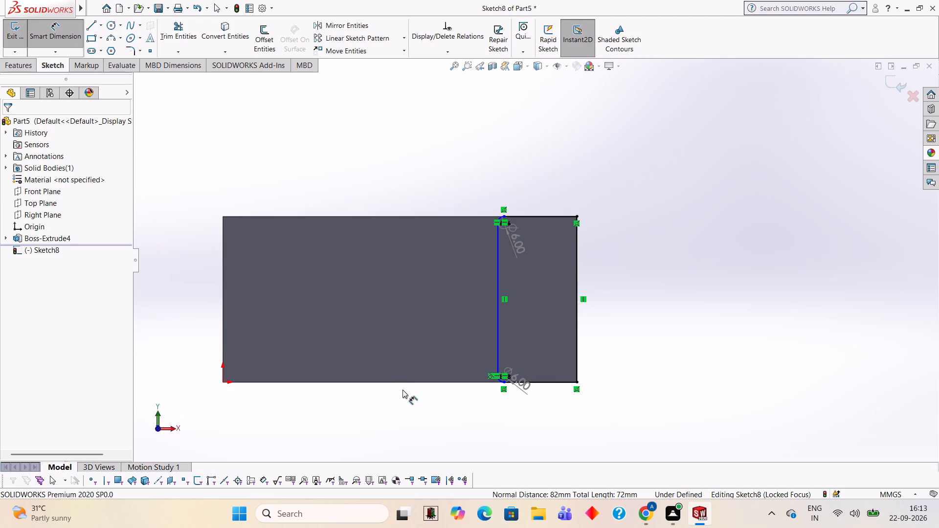
scroll(395, 342, "down", 1)
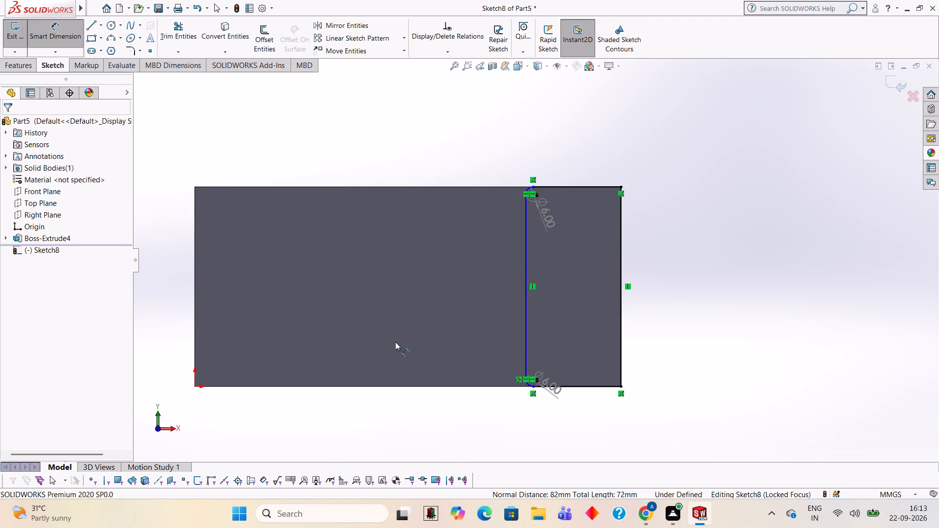
Switch to Calculator and compute 67 − 17.
left_click(19, 69)
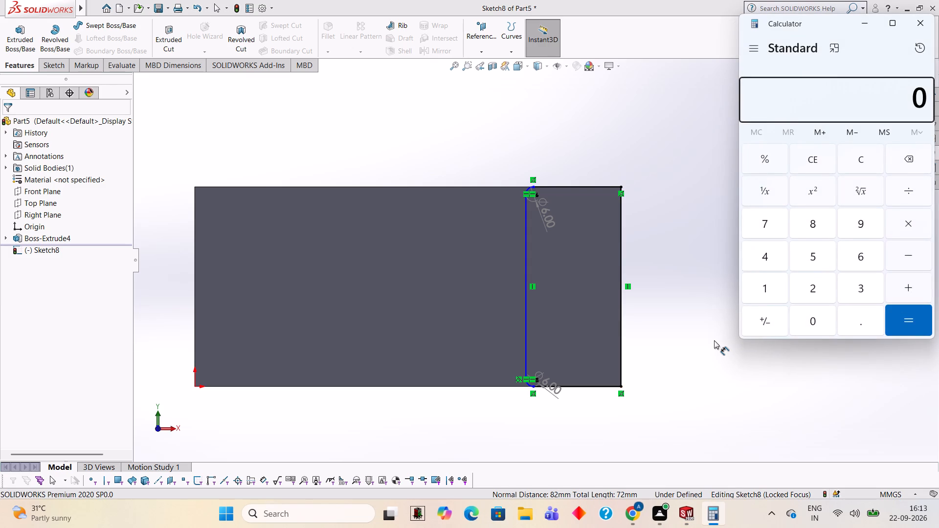
type("67-17")
key("Return")
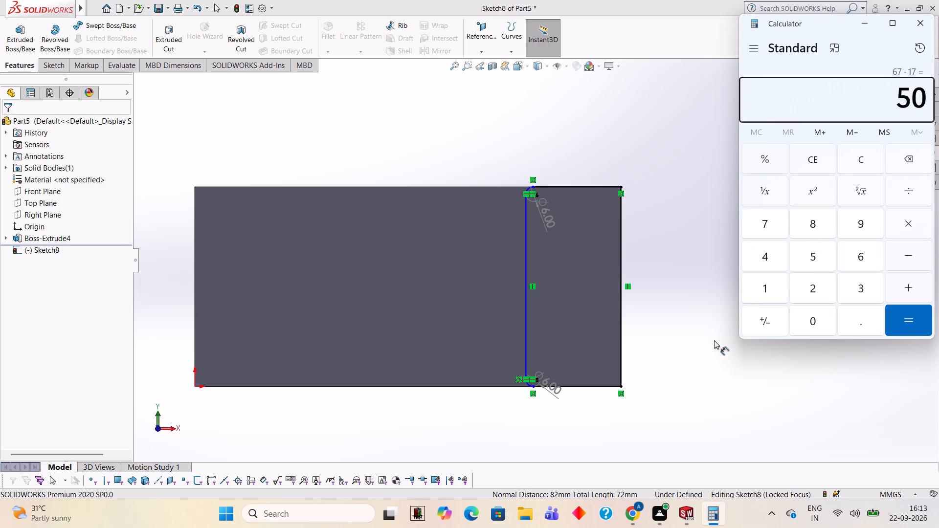
left_click(925, 23)
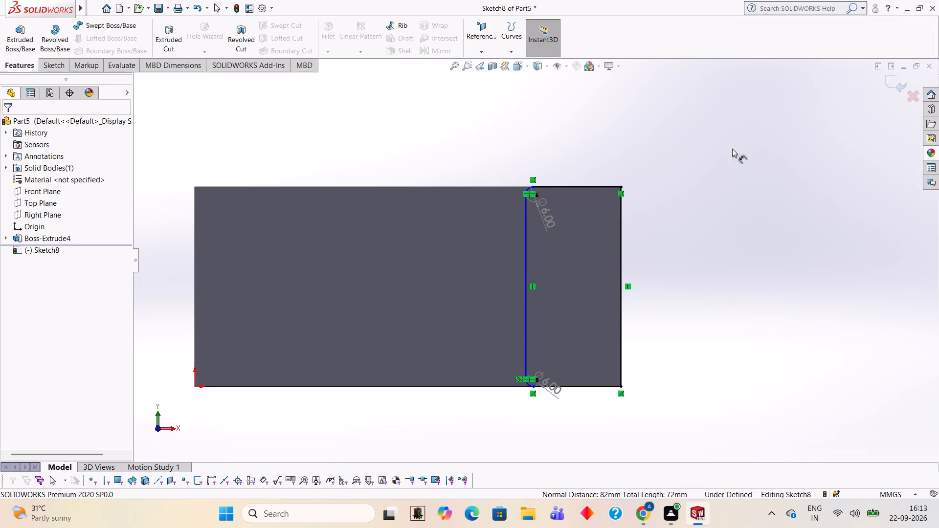
Extrude the round-cornered profile as a blind boss 50 mm deep, merged with the base plate.
left_click(15, 38)
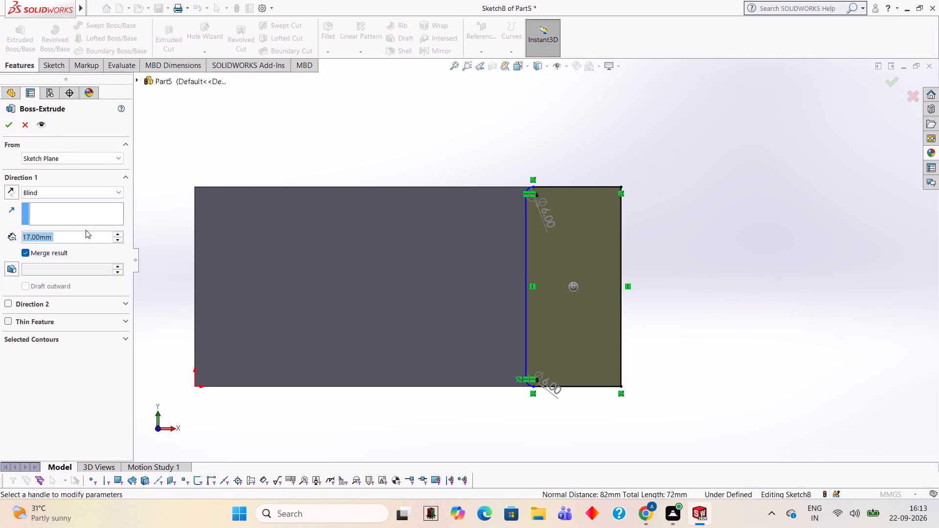
type("50")
key("Return")
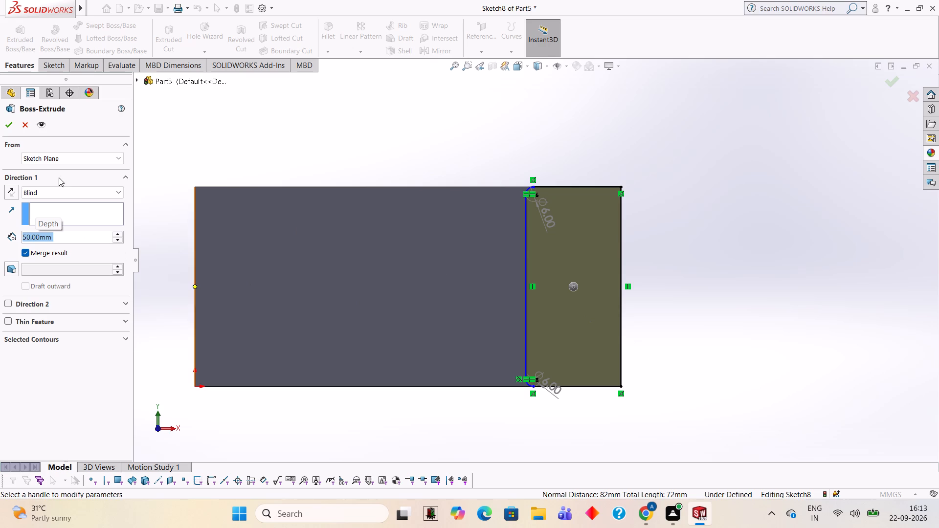
left_click(6, 120)
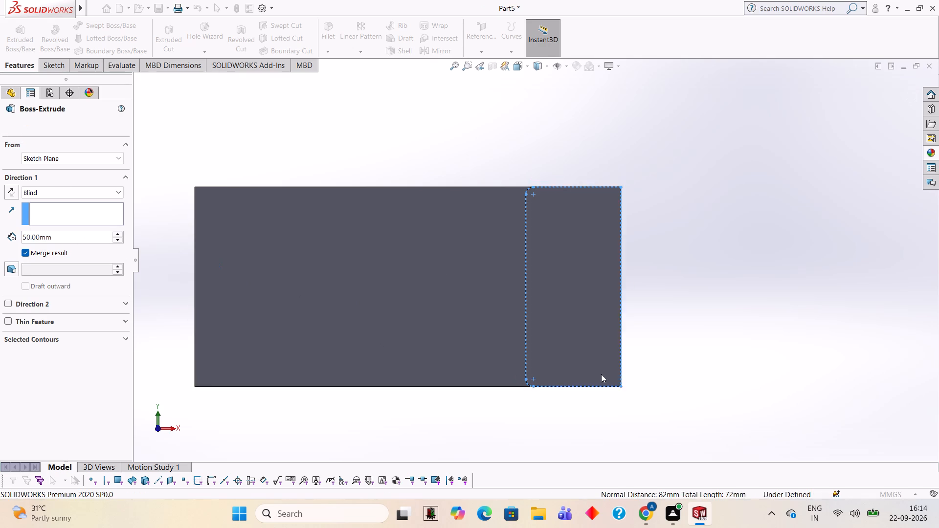
middle_click_drag(679, 319, 659, 171)
left_click(755, 274)
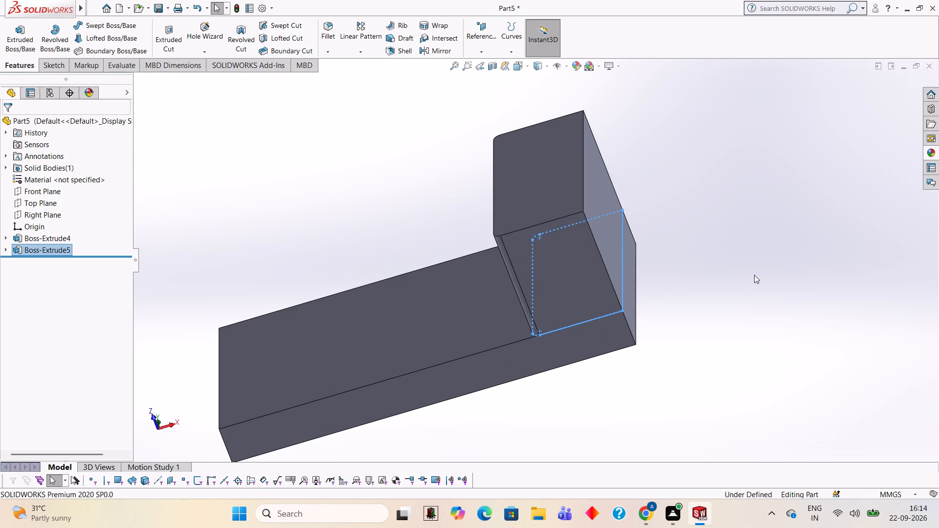
Start a sketch on the part's L-shaped side face, viewed normal to the face.
middle_click_drag(713, 239, 770, 270)
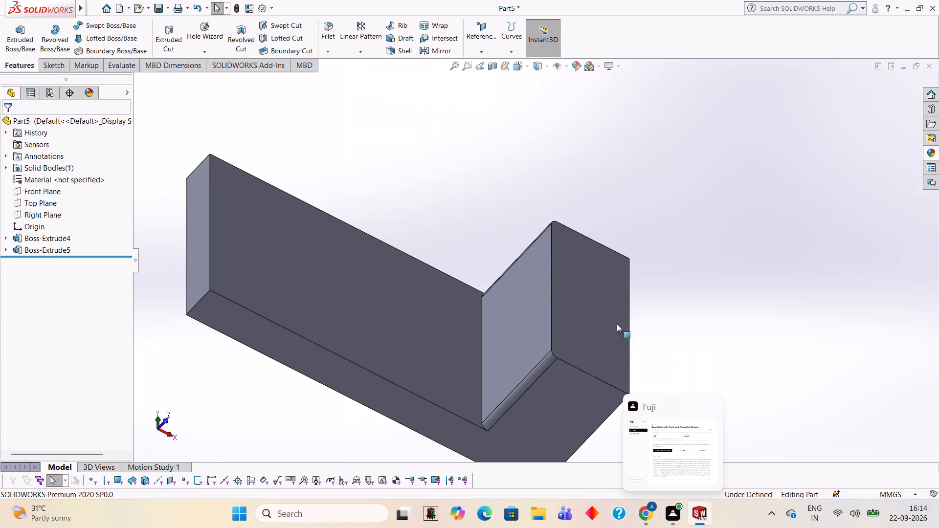
scroll(725, 260, "up", 1)
middle_click_drag(722, 271, 686, 258)
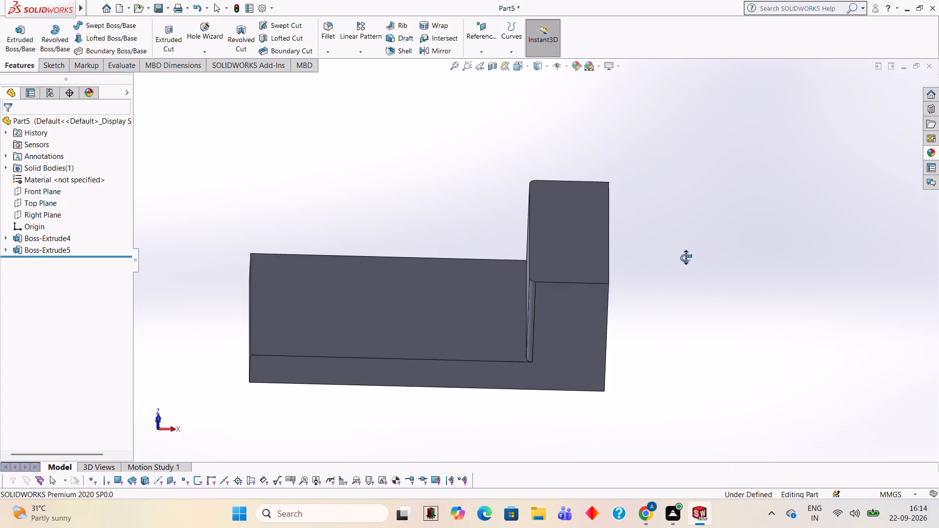
middle_click_drag(686, 258, 693, 255)
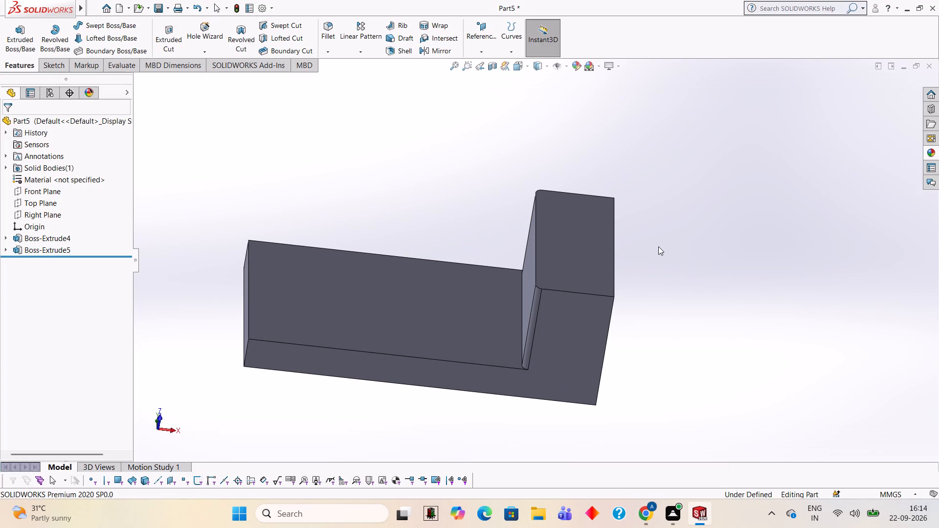
middle_click(658, 246)
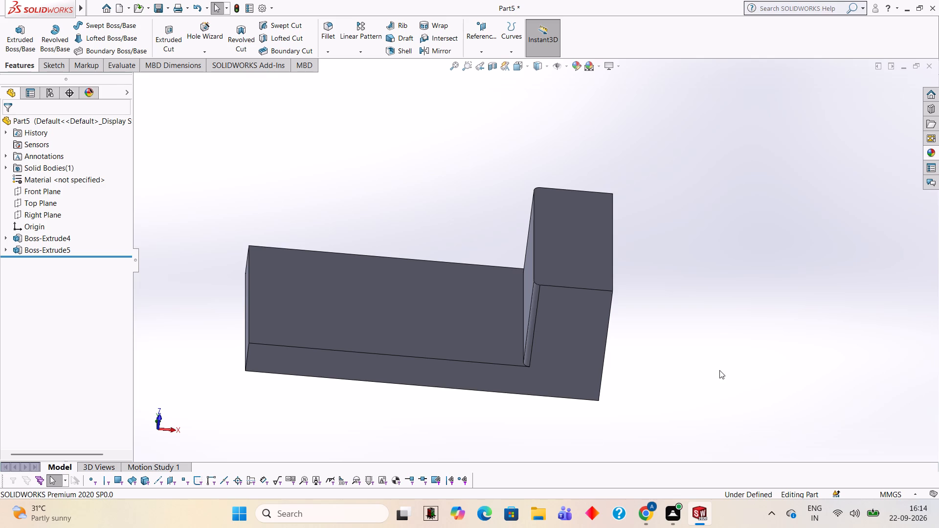
scroll(718, 369, "up", 2)
scroll(258, 393, "down", 2)
middle_click_drag(346, 339, 329, 343)
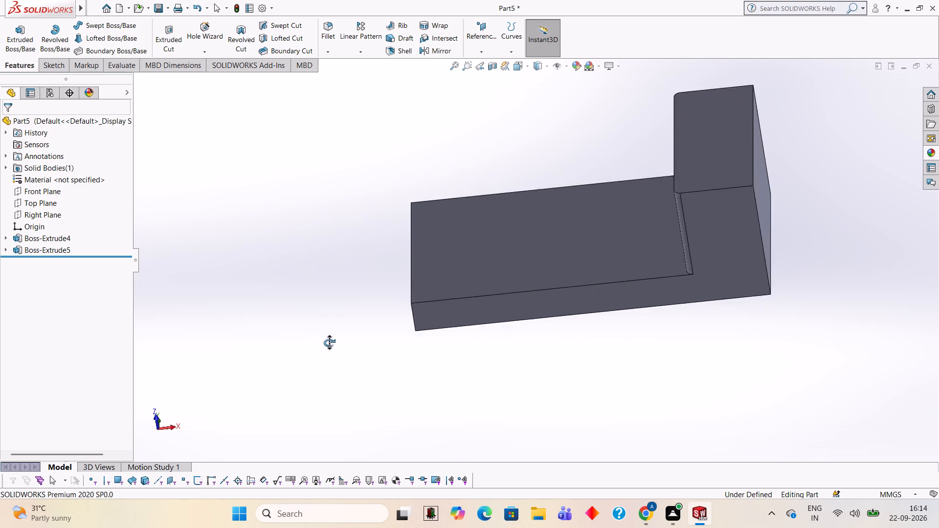
middle_click_drag(329, 343, 340, 342)
scroll(340, 342, "up", 1)
left_click(693, 279)
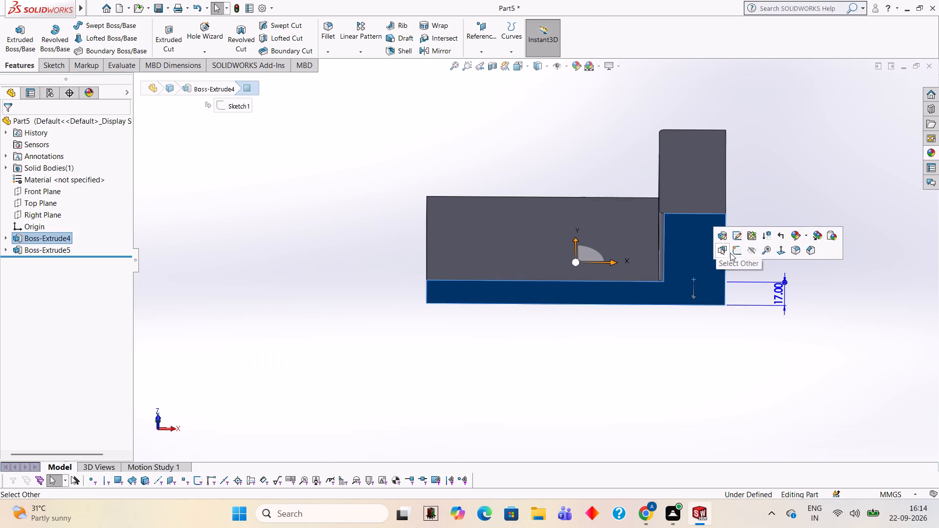
left_click(737, 255)
key("ctrl+8")
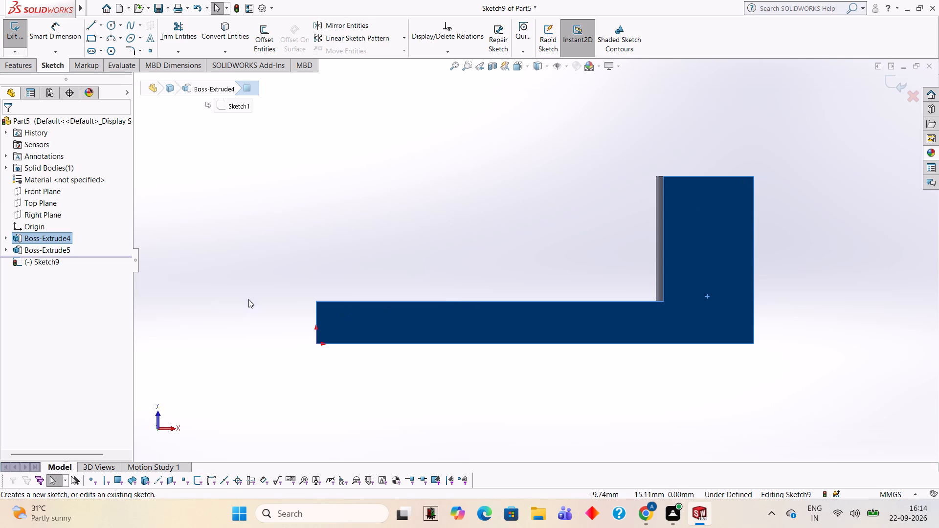
Draw a 10 mm horizontal line outward from the midpoint of the plate's short vertical edge at the origin end.
left_click(92, 20)
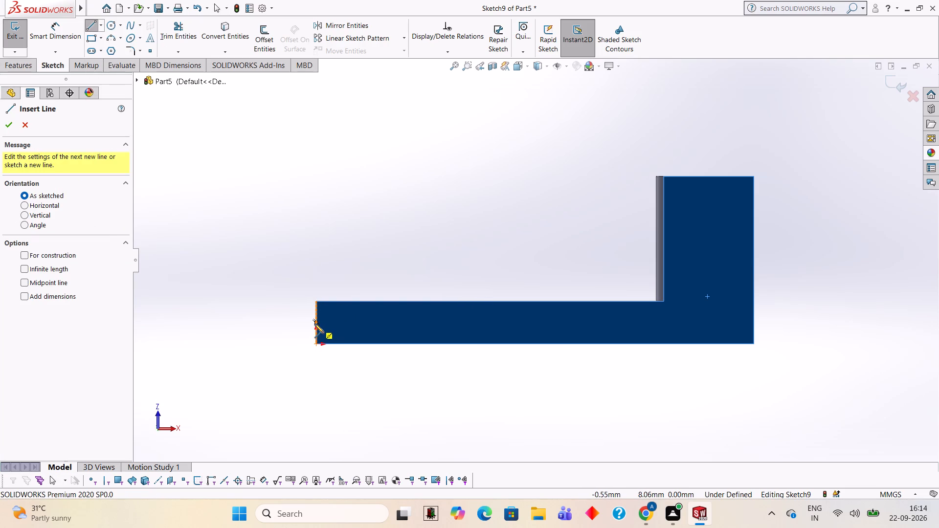
left_click(315, 322)
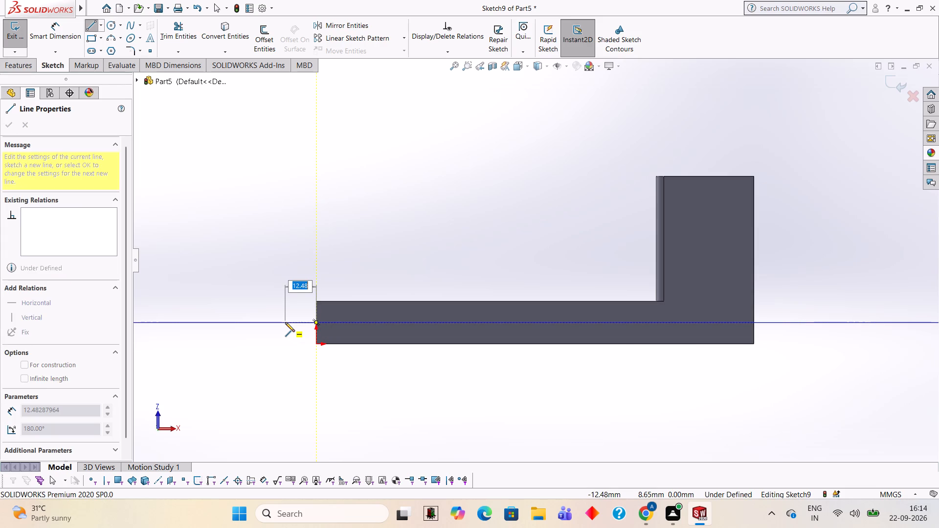
type("10")
key("Return")
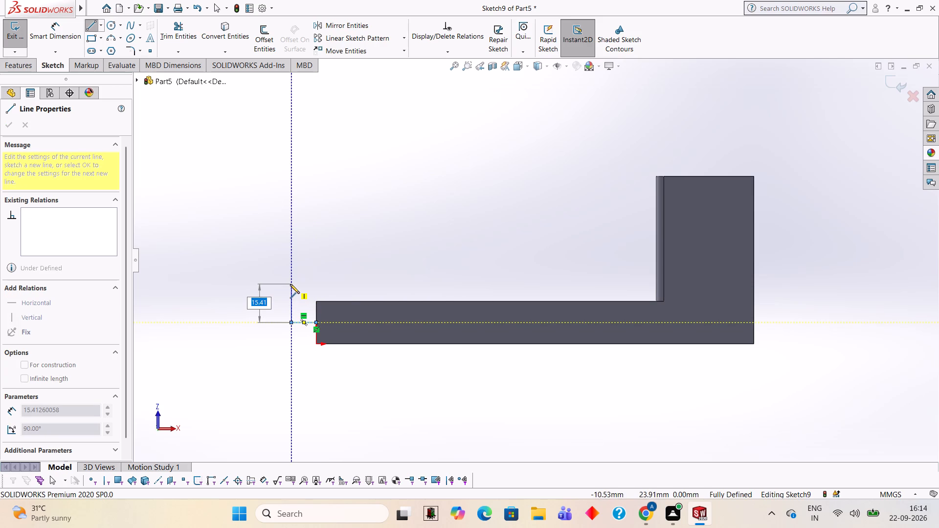
key("Escape")
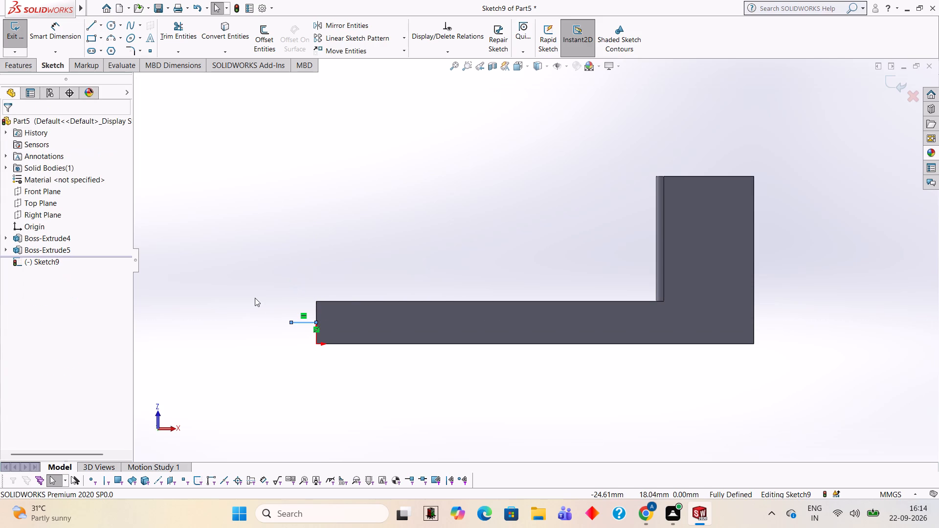
Draw a 10 mm horizontal line outward from the plate's upper corner at the origin end, parallel to the midpoint line.
left_click(93, 26)
left_click(315, 300)
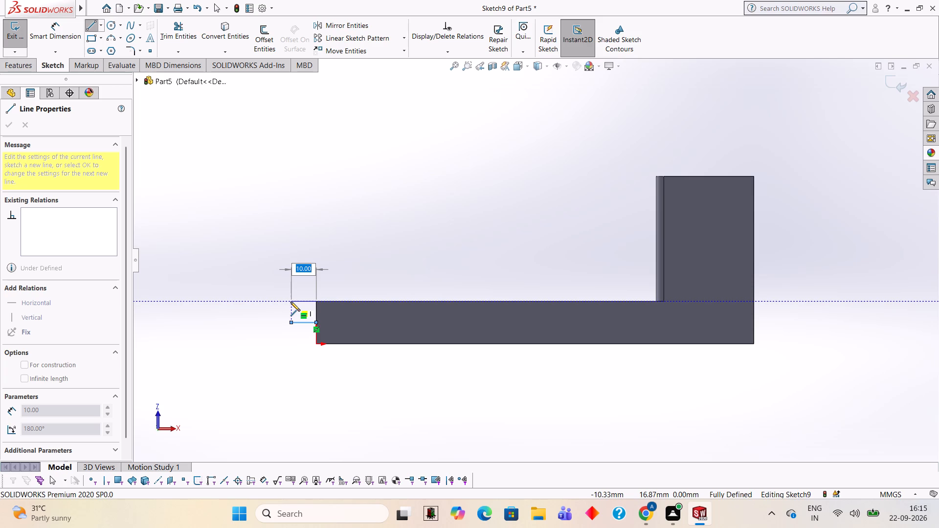
left_click(291, 302)
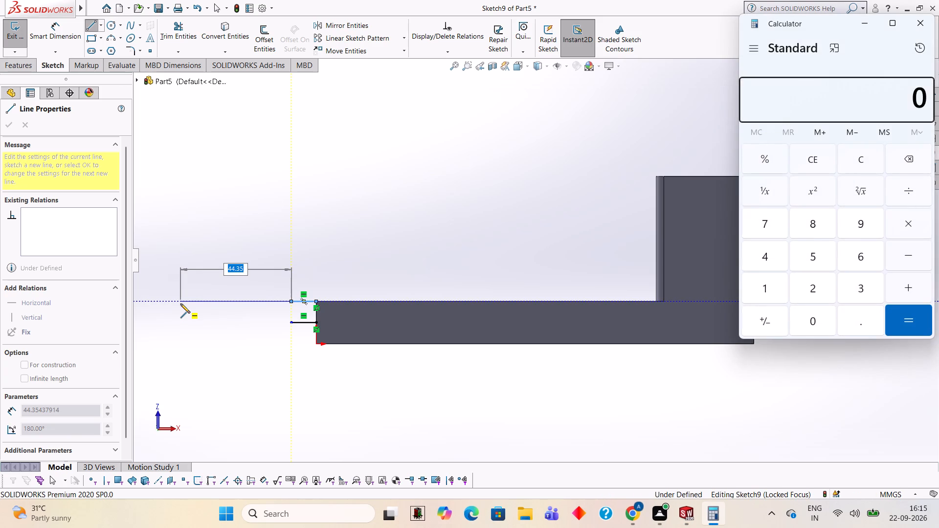
Switch to Calculator and compute 184 − 148.
key("1")
type("84-")
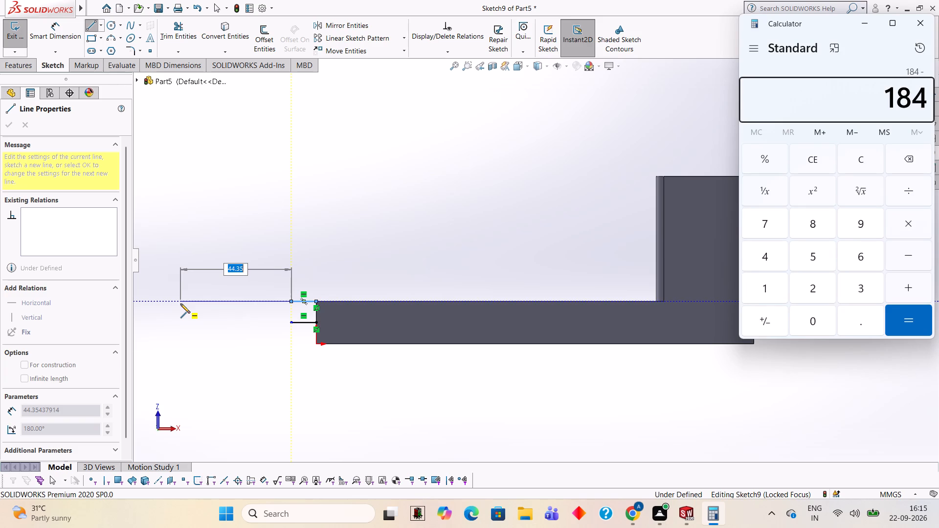
type("148")
key("Return")
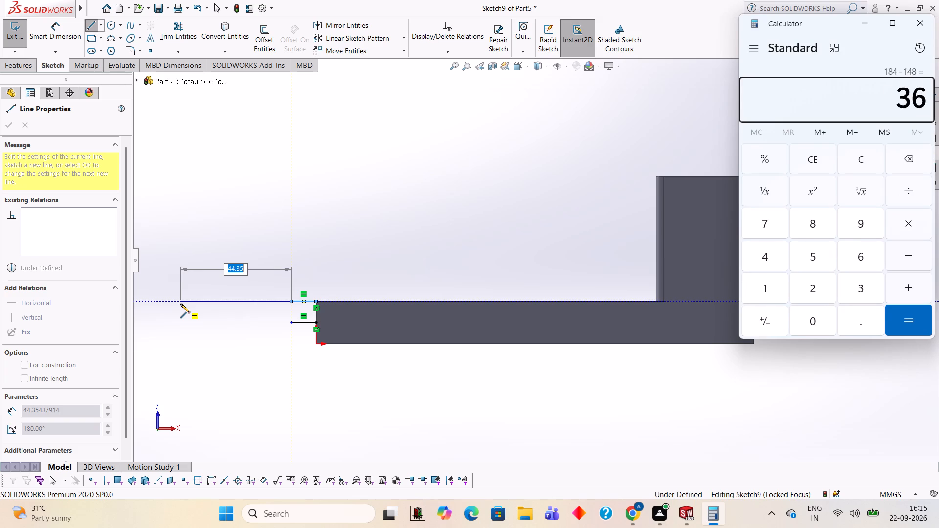
left_click(922, 20)
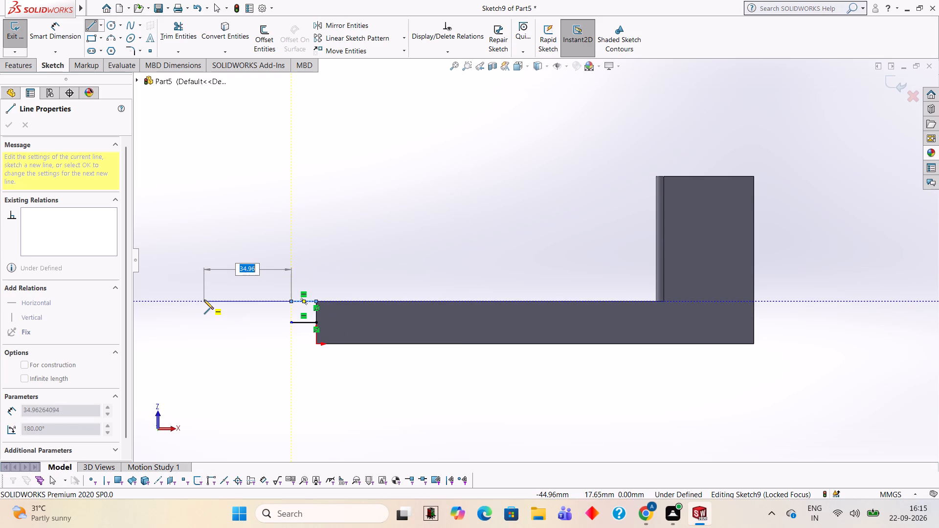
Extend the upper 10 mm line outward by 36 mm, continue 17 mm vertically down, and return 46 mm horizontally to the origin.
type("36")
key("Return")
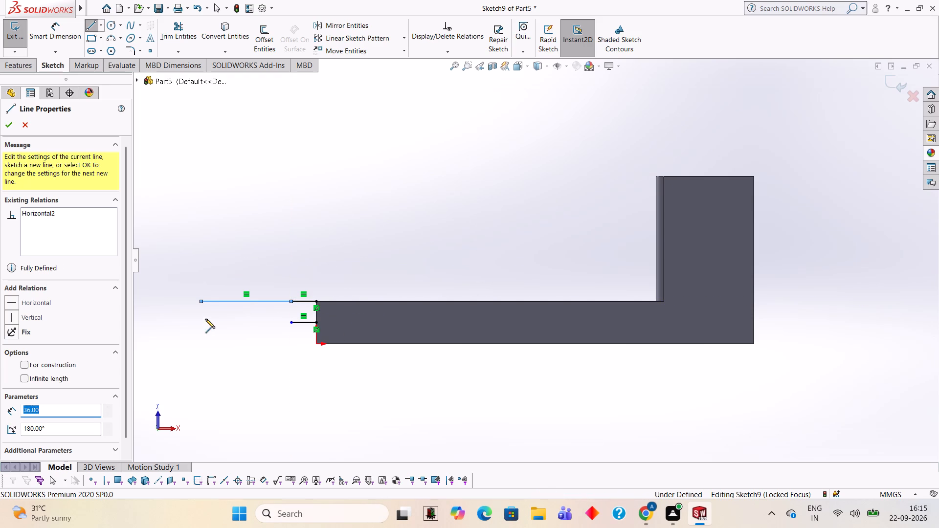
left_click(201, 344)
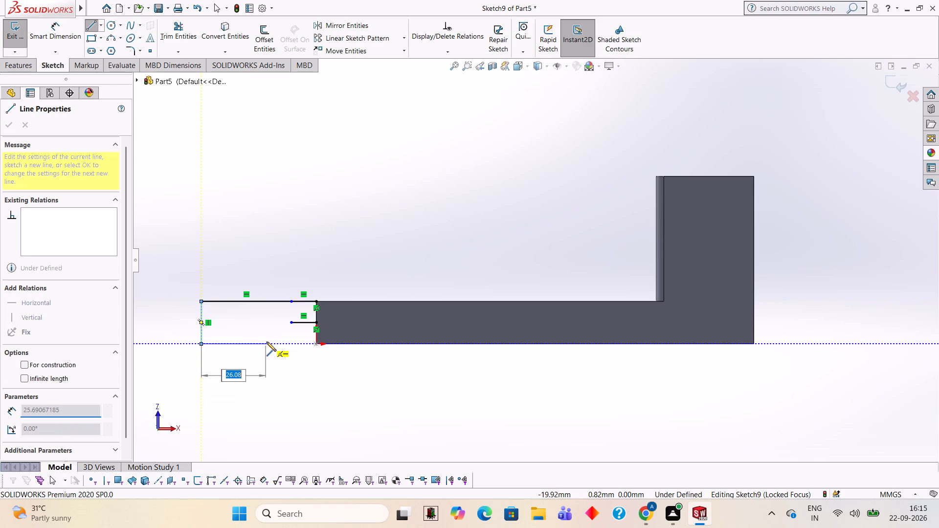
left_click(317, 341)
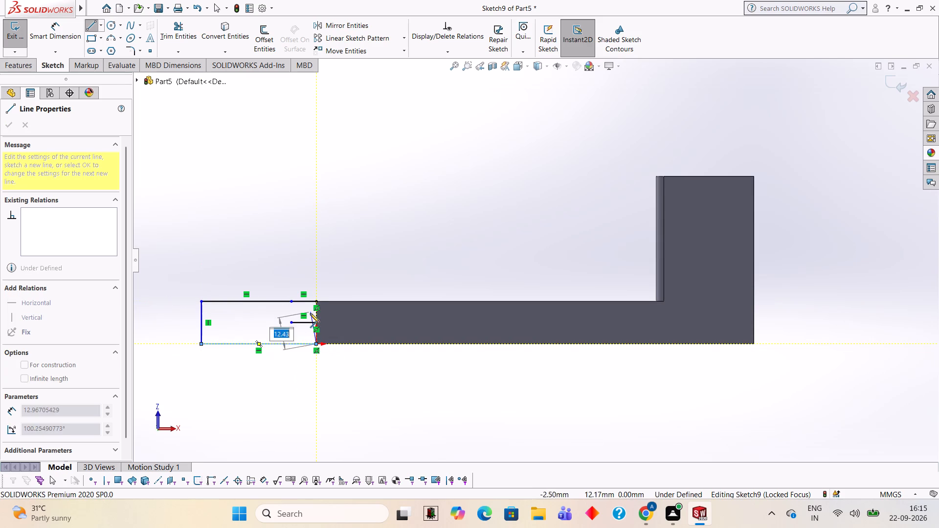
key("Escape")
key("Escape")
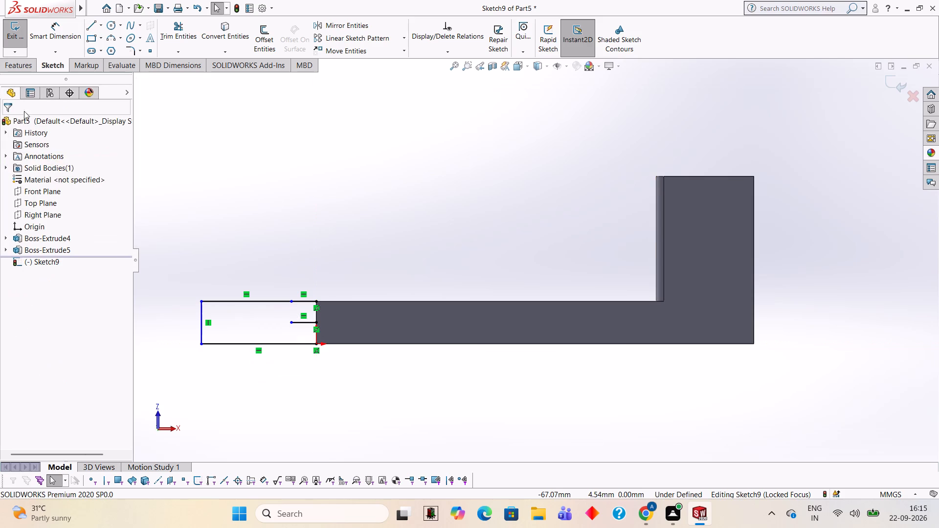
Trim away the short horizontal line at the midpoint of the plate's end edge.
left_click(181, 35)
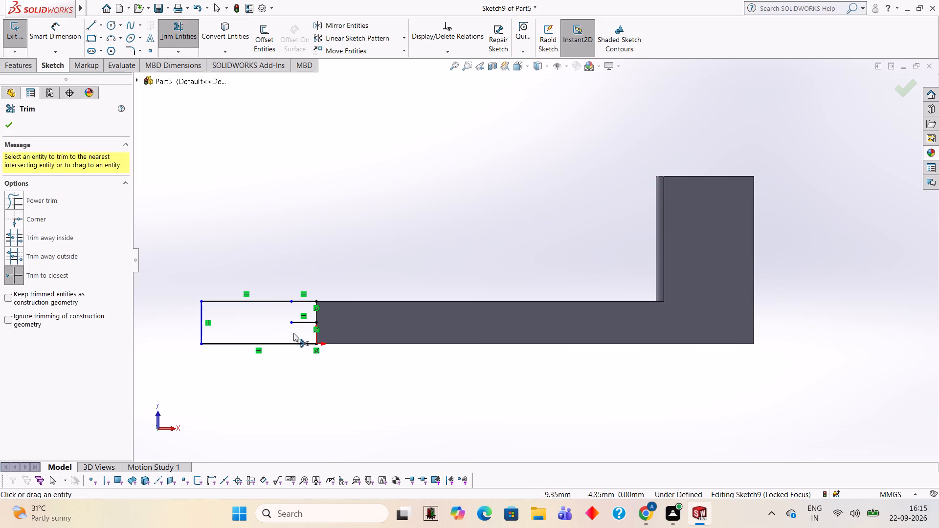
left_click(305, 325)
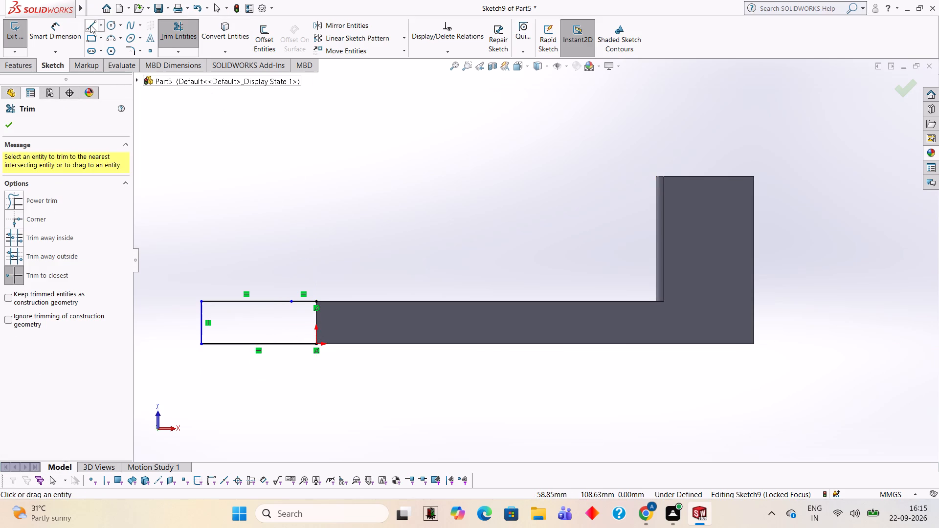
Draw a 17 mm vertical line along the plate's end edge from its upper corner down to the origin.
left_click(90, 25)
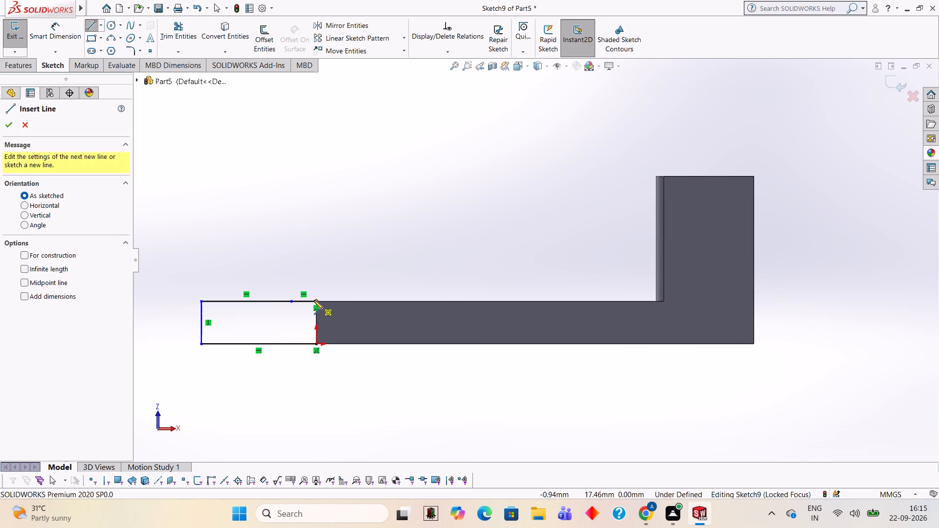
left_click(314, 300)
left_click(317, 345)
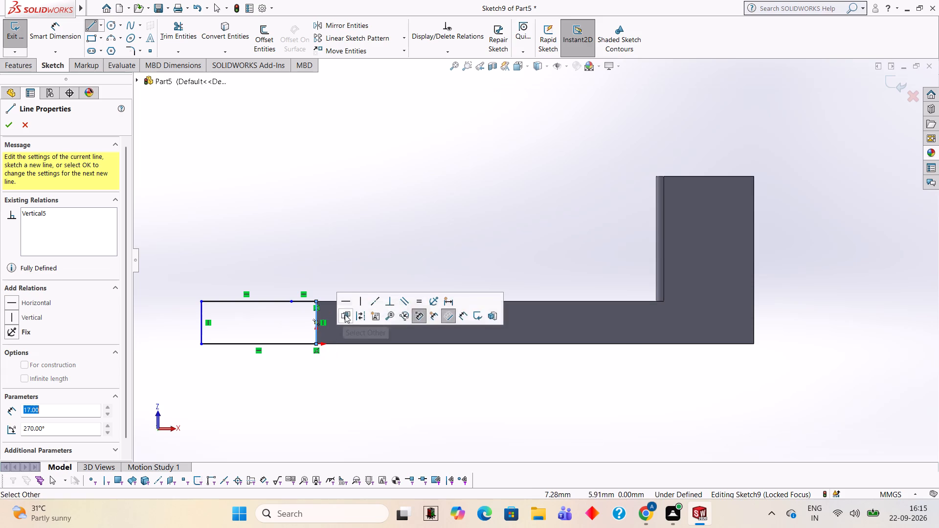
key("Escape")
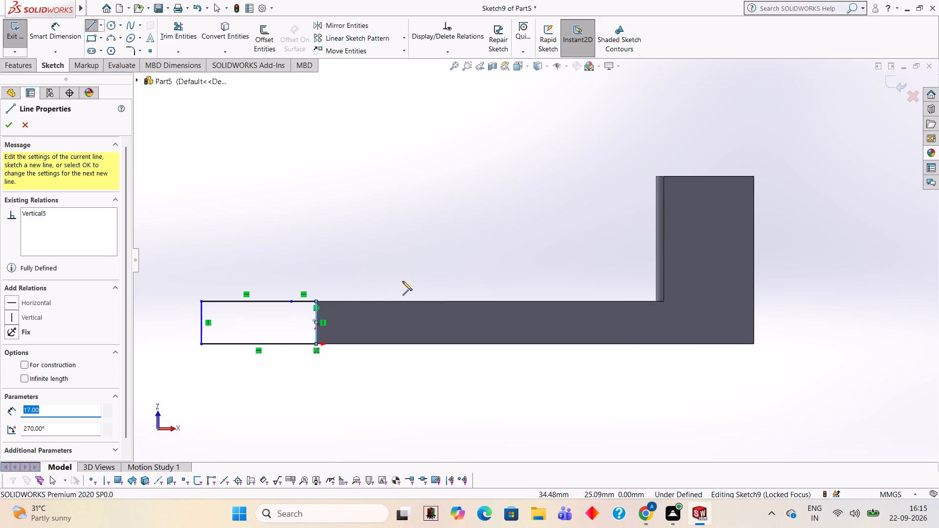
left_click(420, 252)
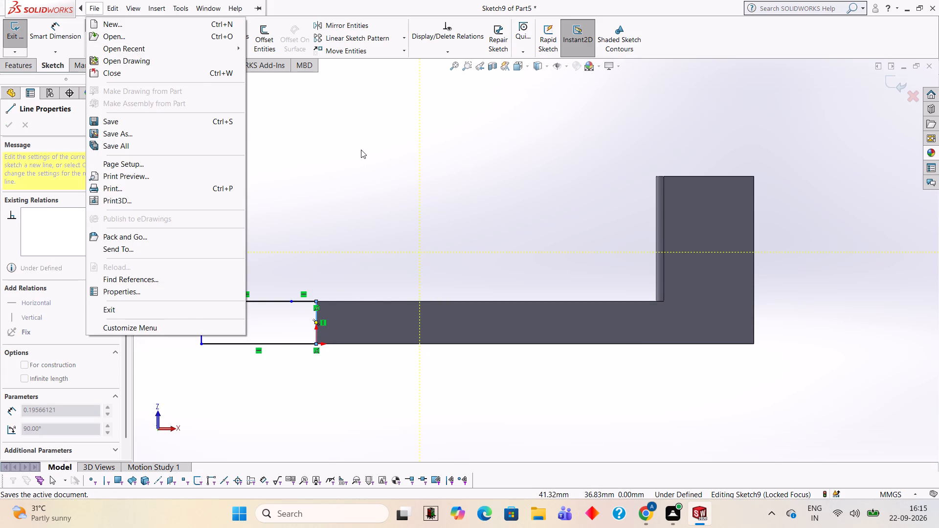
key("Escape")
key("Escape")
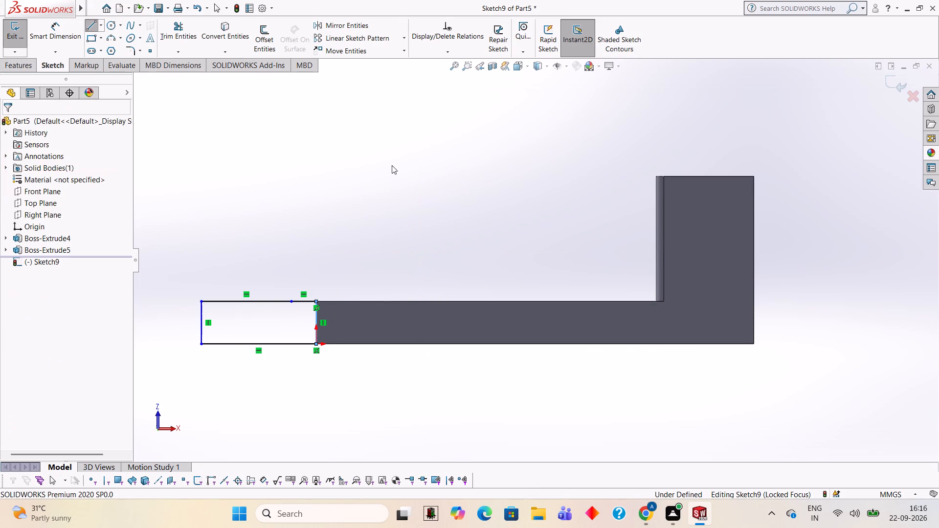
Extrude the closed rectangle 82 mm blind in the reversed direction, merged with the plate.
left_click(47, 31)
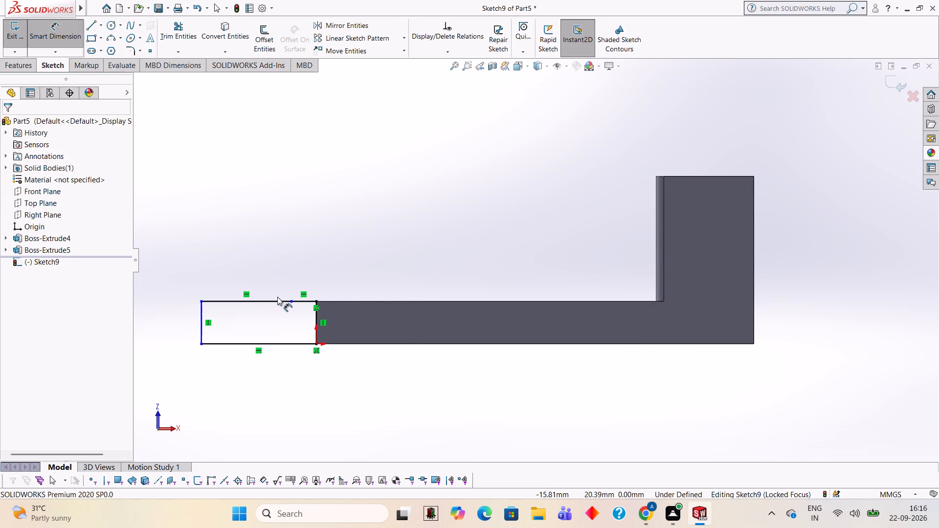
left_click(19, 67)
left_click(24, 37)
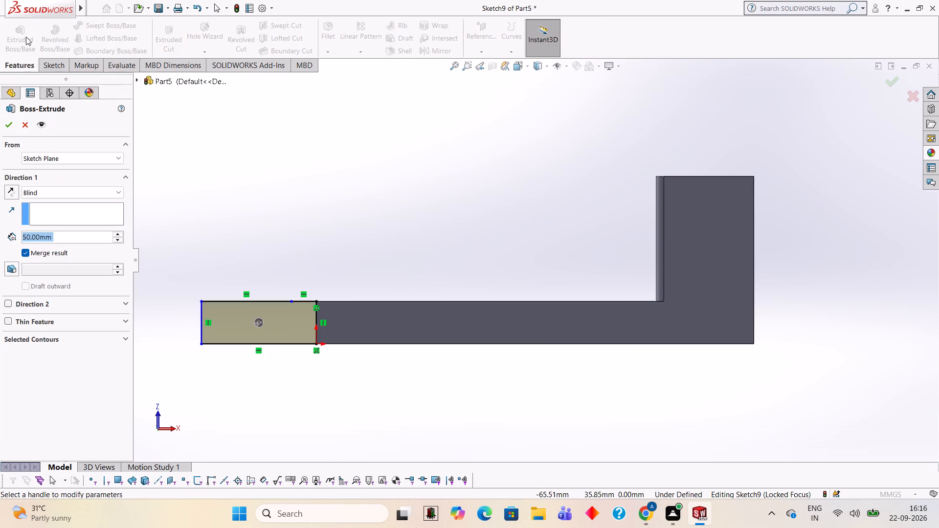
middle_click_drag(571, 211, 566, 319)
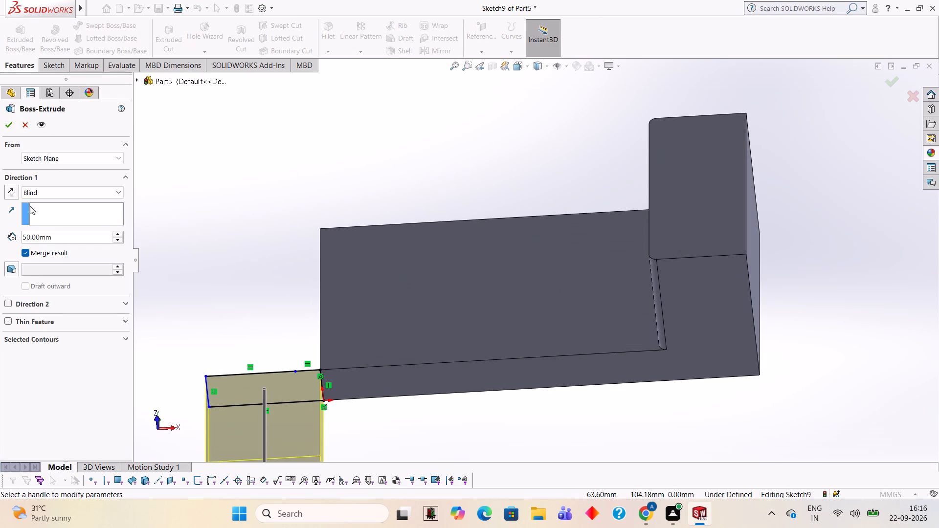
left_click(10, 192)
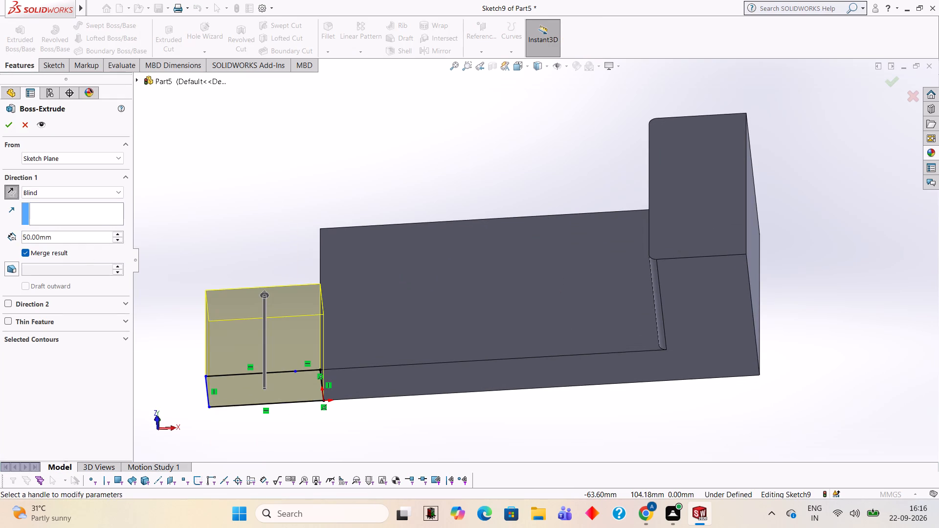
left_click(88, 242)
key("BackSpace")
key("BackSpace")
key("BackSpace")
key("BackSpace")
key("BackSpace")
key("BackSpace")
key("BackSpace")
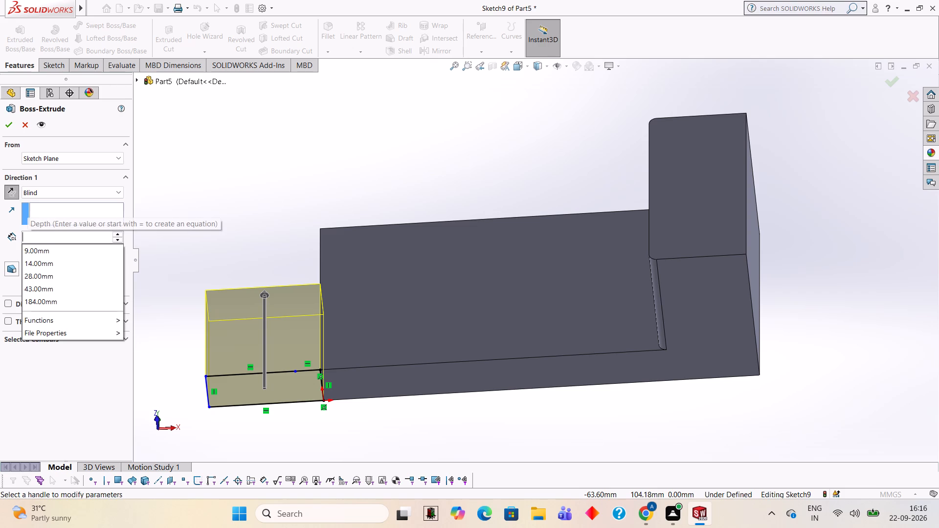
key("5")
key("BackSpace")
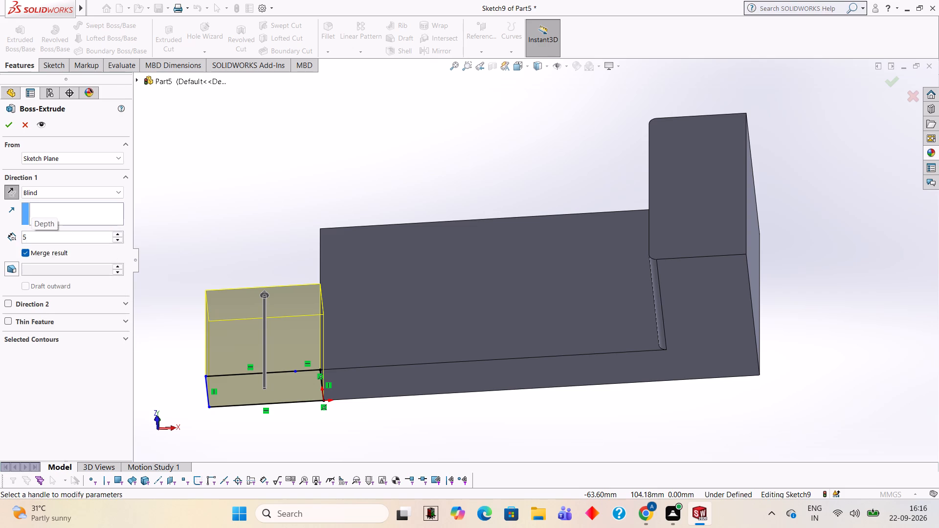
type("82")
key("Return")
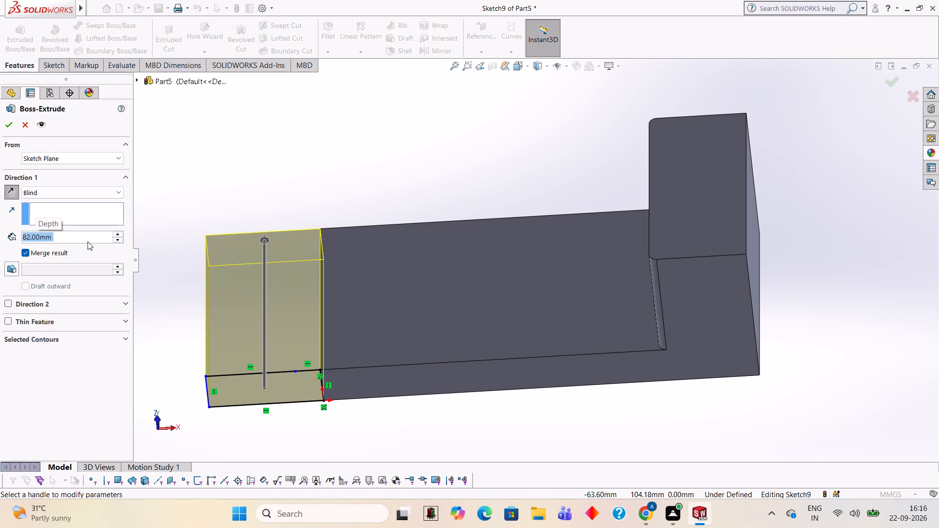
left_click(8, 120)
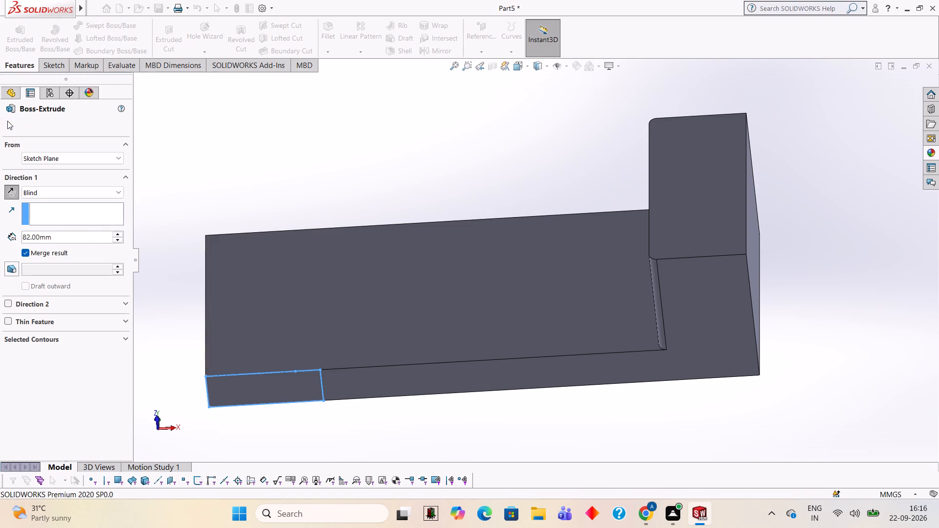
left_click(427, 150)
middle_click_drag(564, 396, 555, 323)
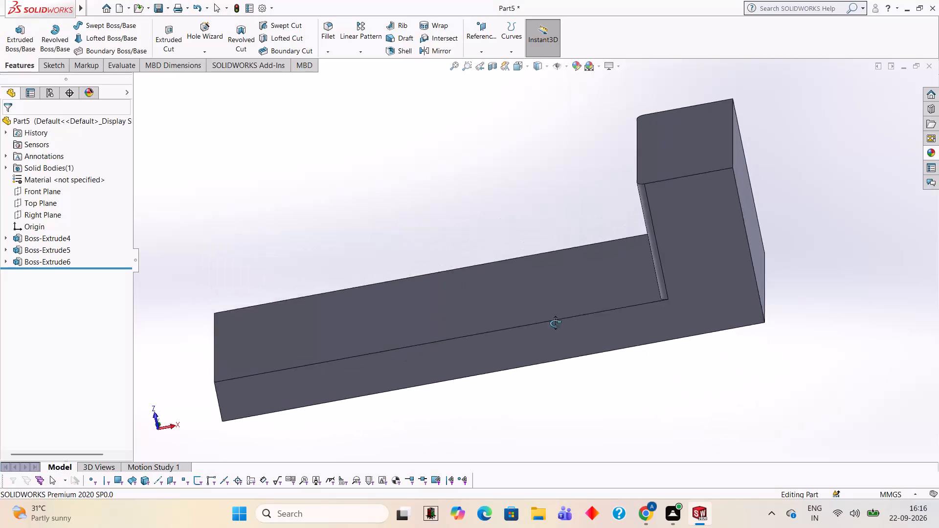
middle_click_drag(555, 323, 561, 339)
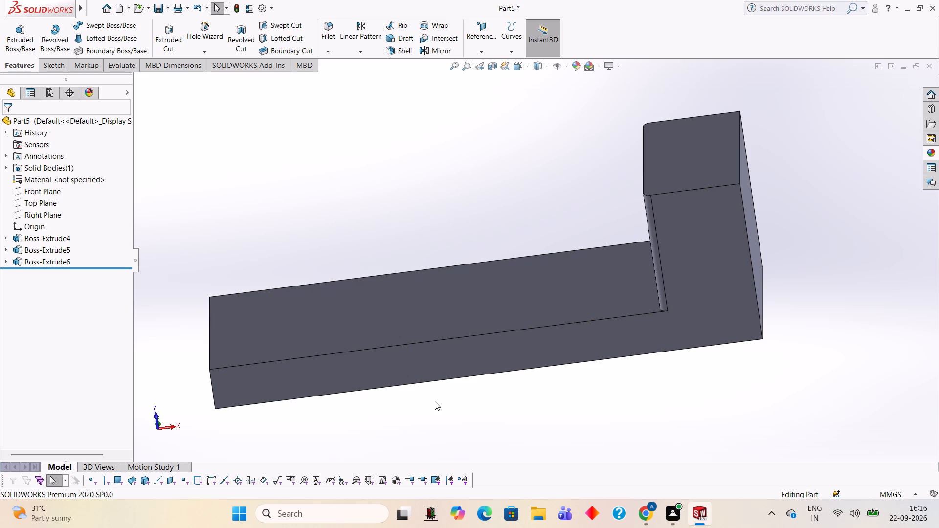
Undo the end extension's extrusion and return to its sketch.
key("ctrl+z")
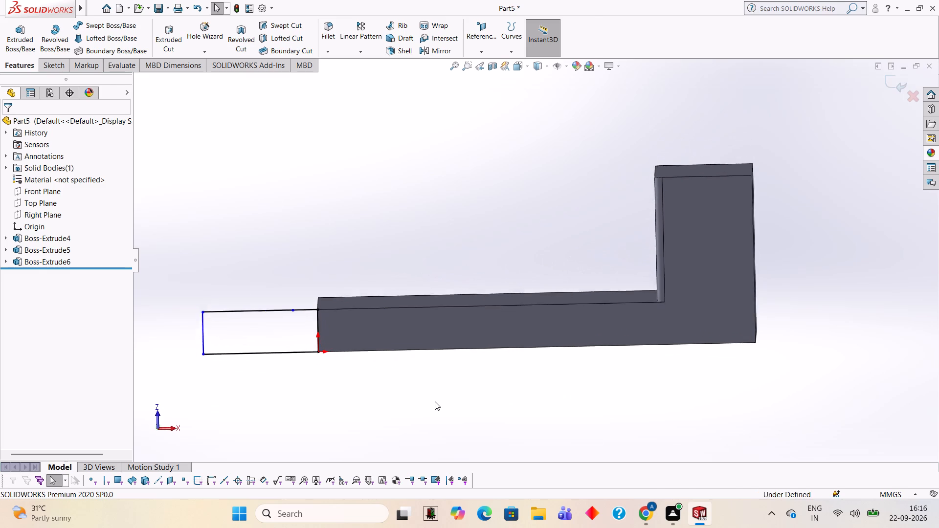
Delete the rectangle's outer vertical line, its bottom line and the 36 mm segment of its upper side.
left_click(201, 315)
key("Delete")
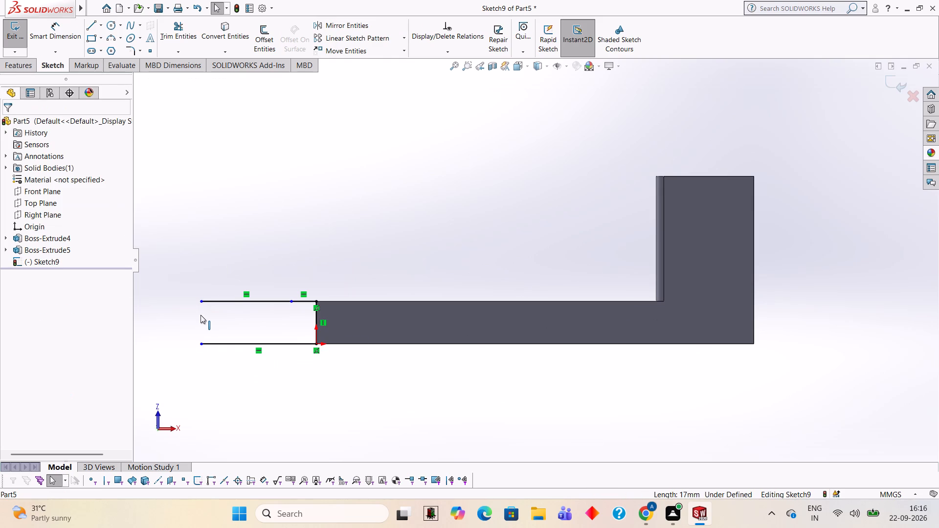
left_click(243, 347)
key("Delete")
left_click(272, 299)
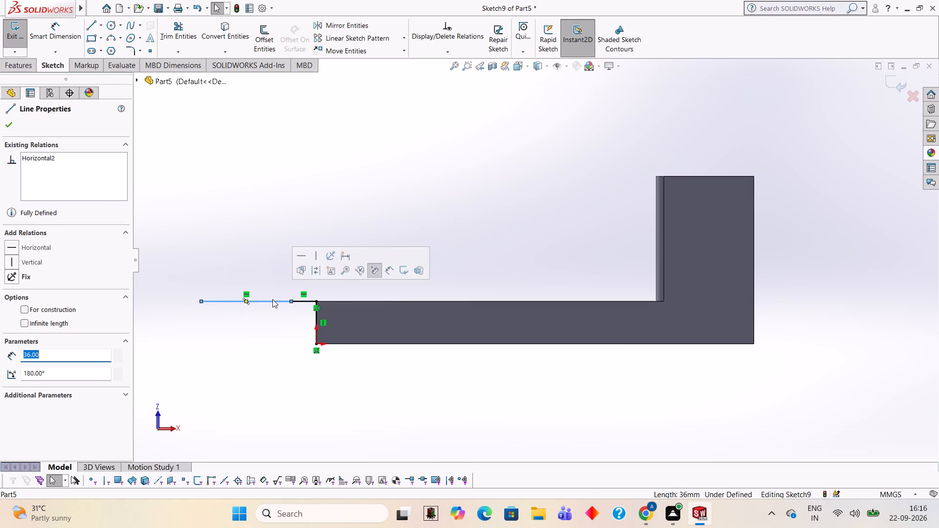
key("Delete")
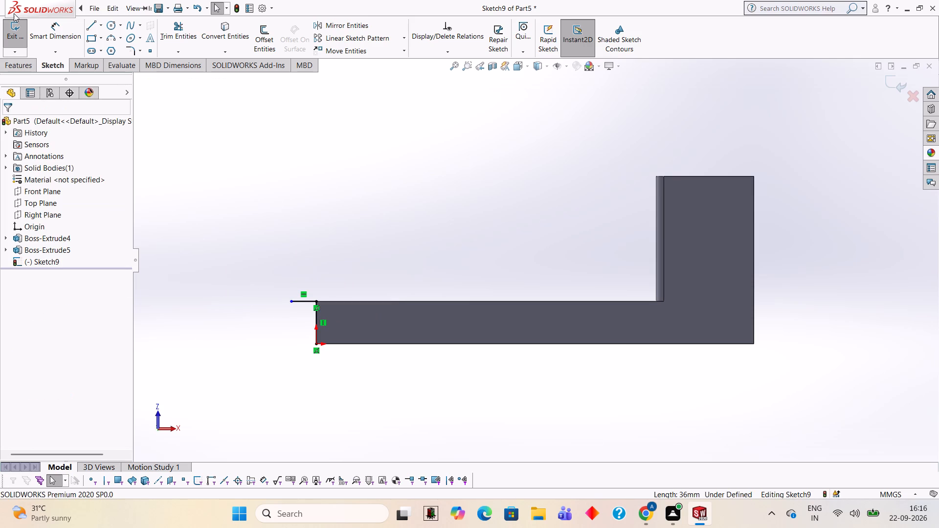
Draw a 30 mm horizontal line outward from the 10 mm line's free end and a 3 mm vertical line down from it.
left_click(91, 22)
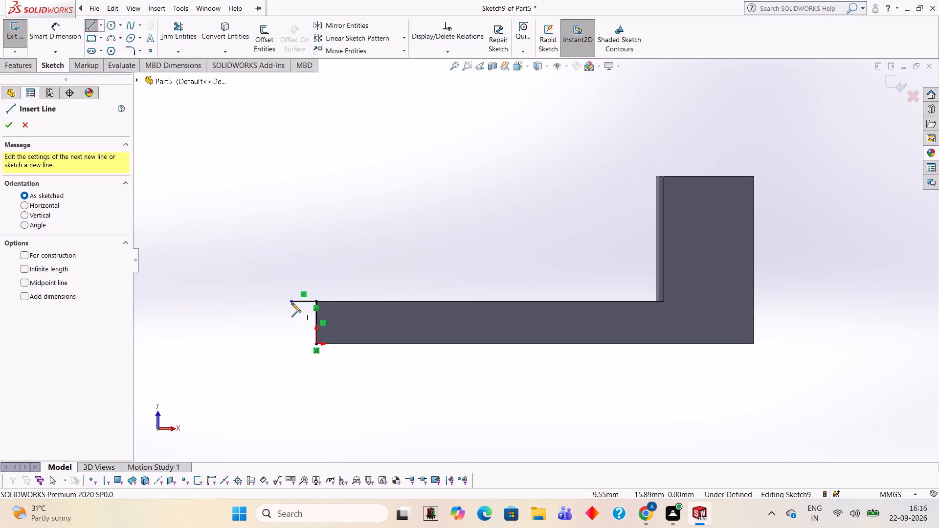
left_click(291, 303)
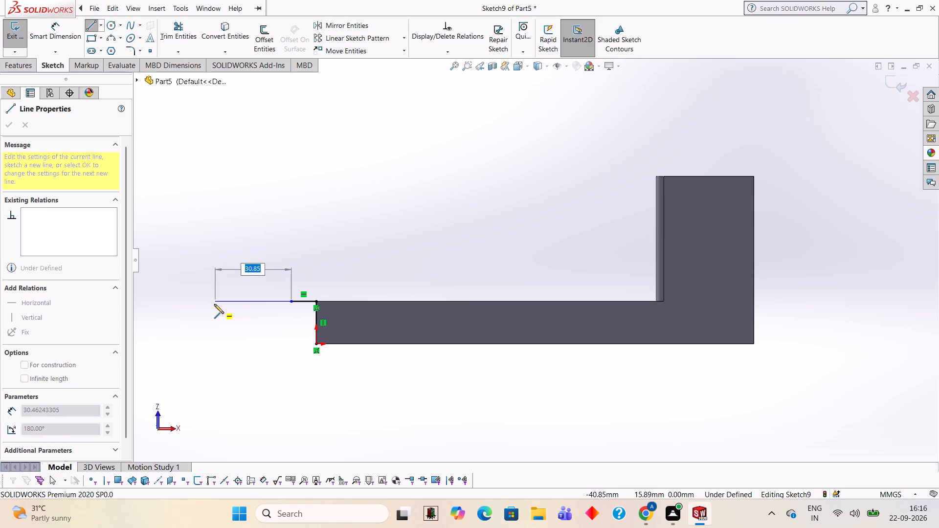
type("30")
key("Return")
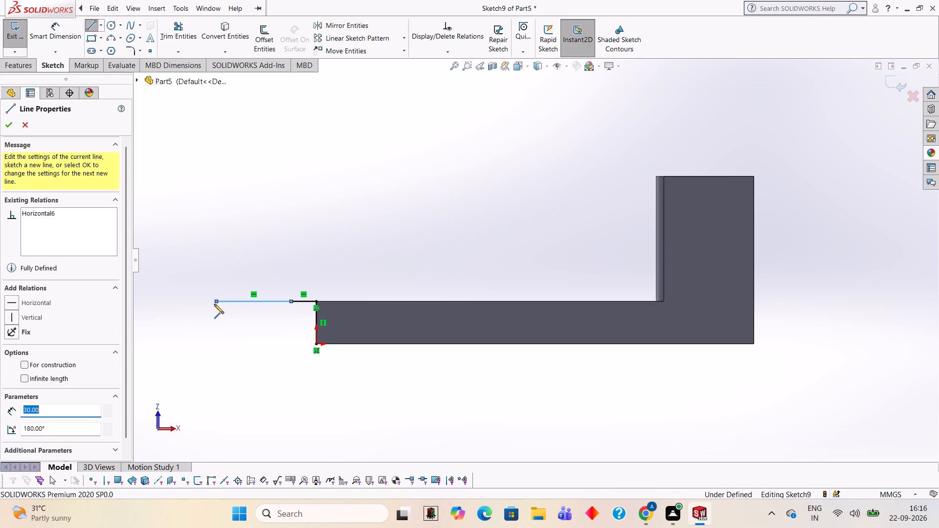
key("3")
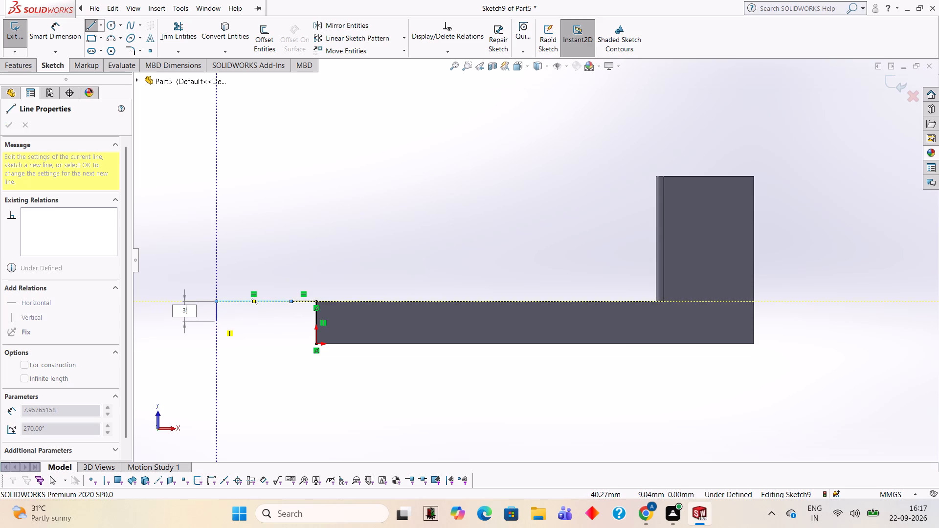
key("Return")
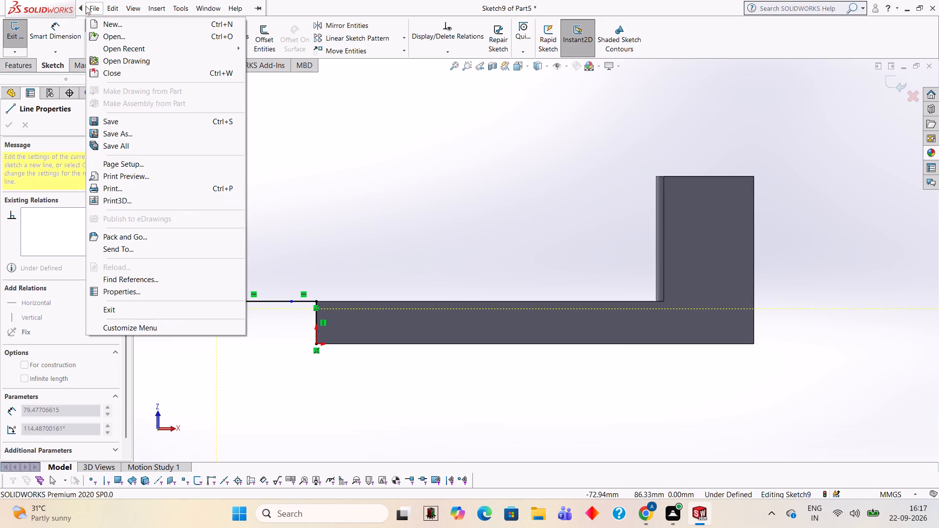
left_click(281, 125)
key("Escape")
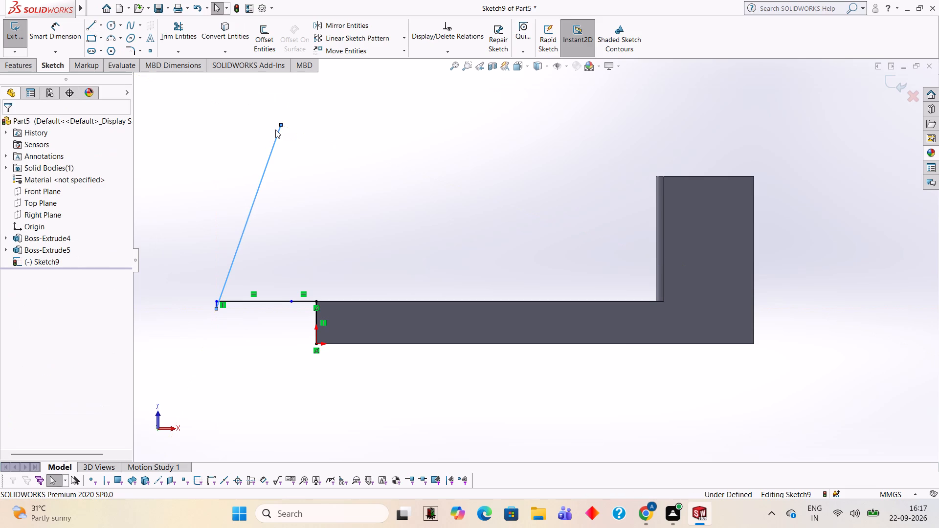
key("ctrl+z")
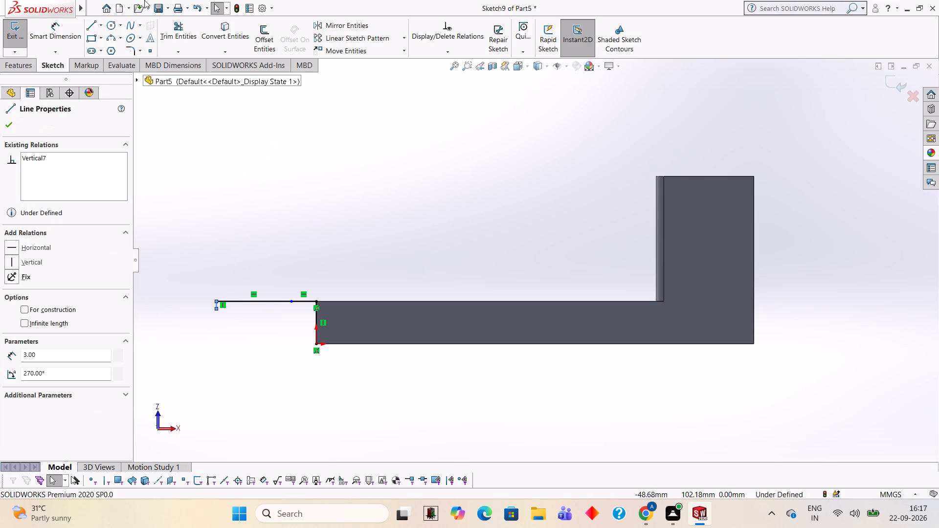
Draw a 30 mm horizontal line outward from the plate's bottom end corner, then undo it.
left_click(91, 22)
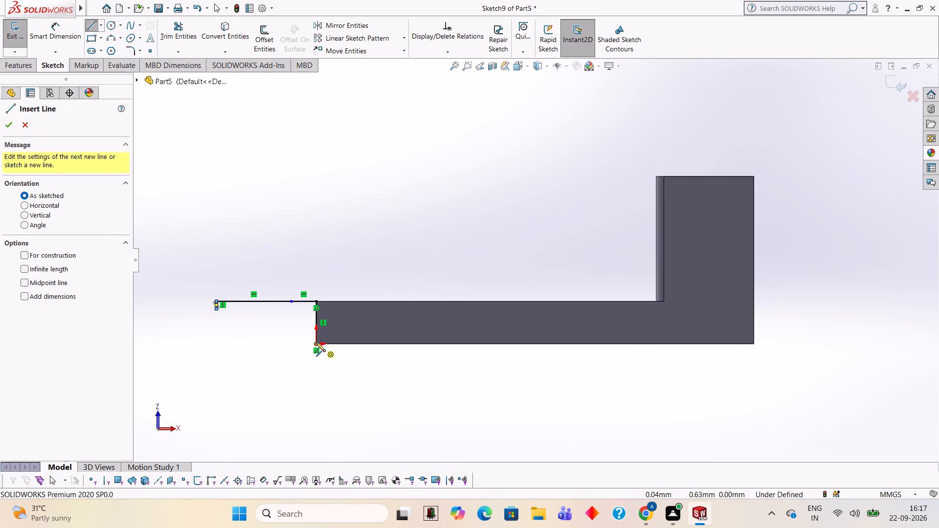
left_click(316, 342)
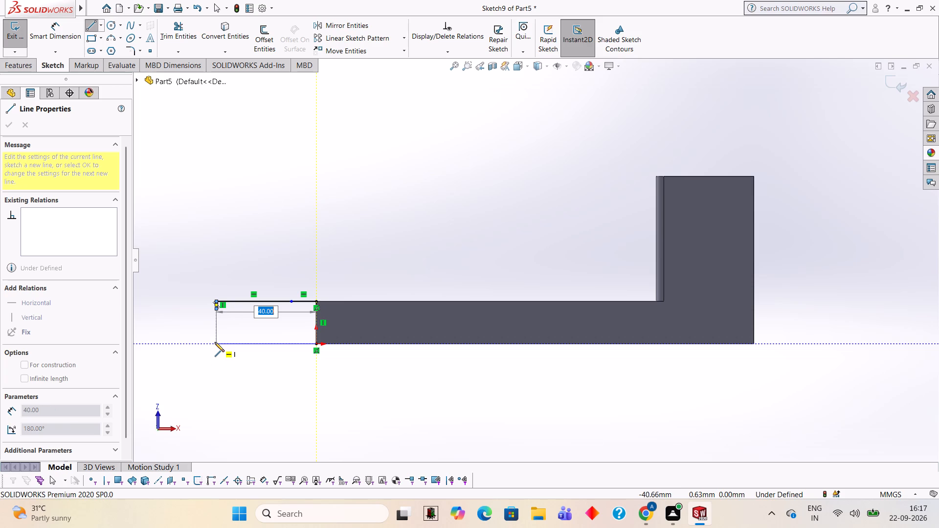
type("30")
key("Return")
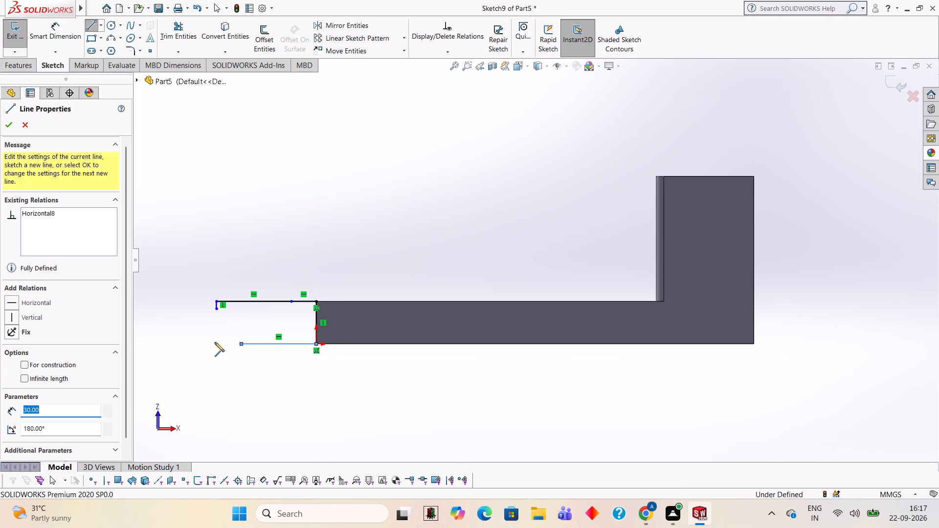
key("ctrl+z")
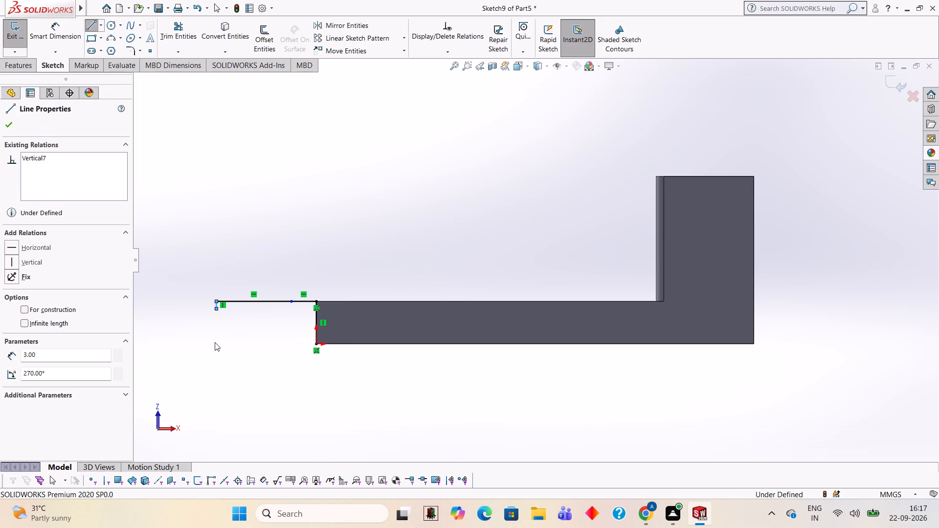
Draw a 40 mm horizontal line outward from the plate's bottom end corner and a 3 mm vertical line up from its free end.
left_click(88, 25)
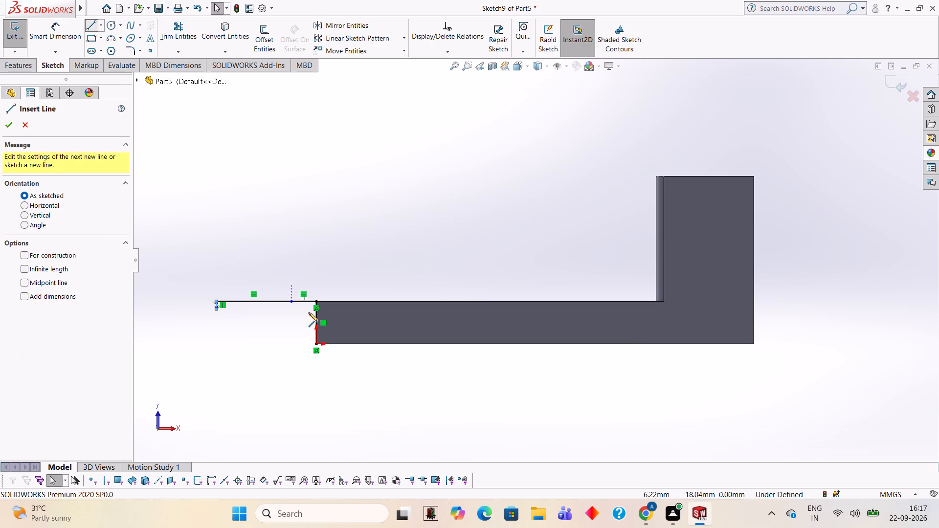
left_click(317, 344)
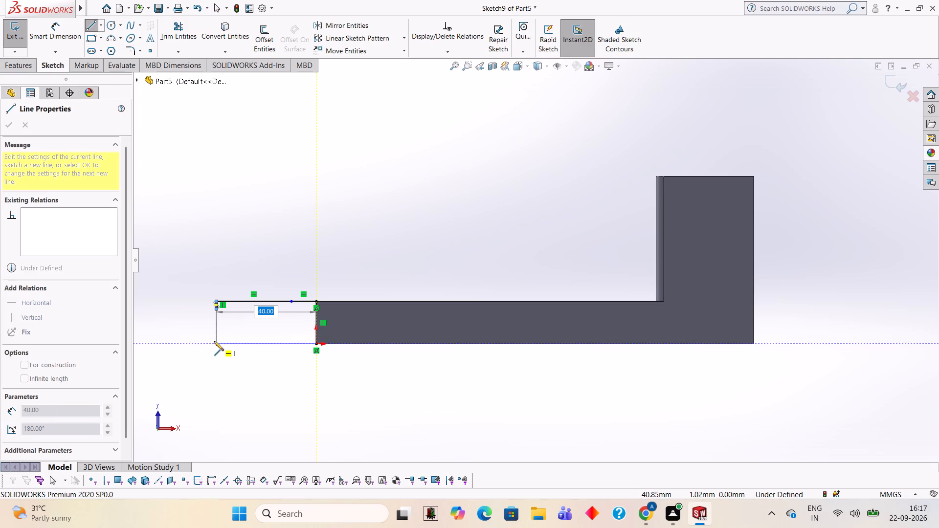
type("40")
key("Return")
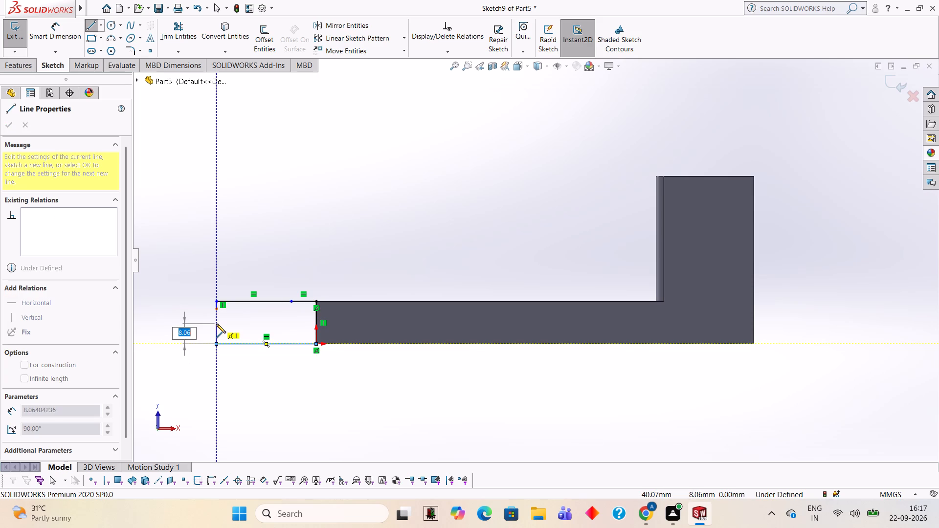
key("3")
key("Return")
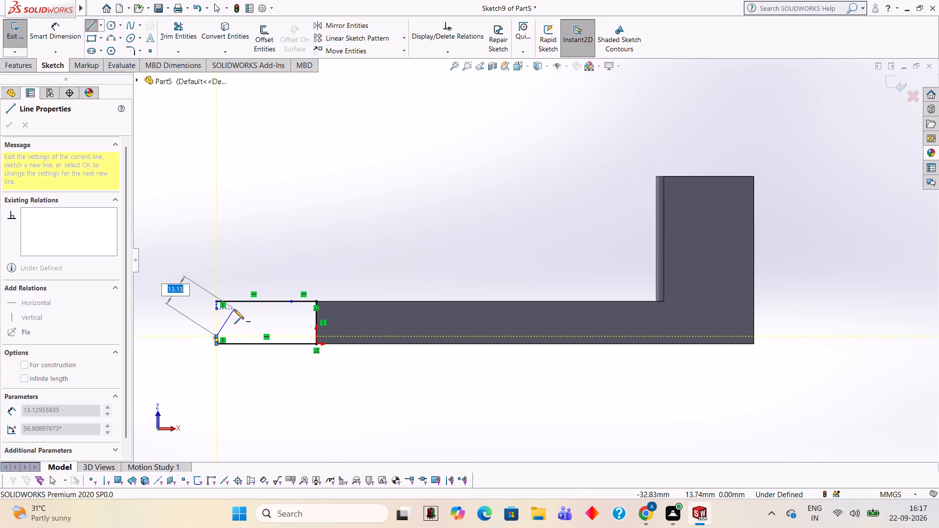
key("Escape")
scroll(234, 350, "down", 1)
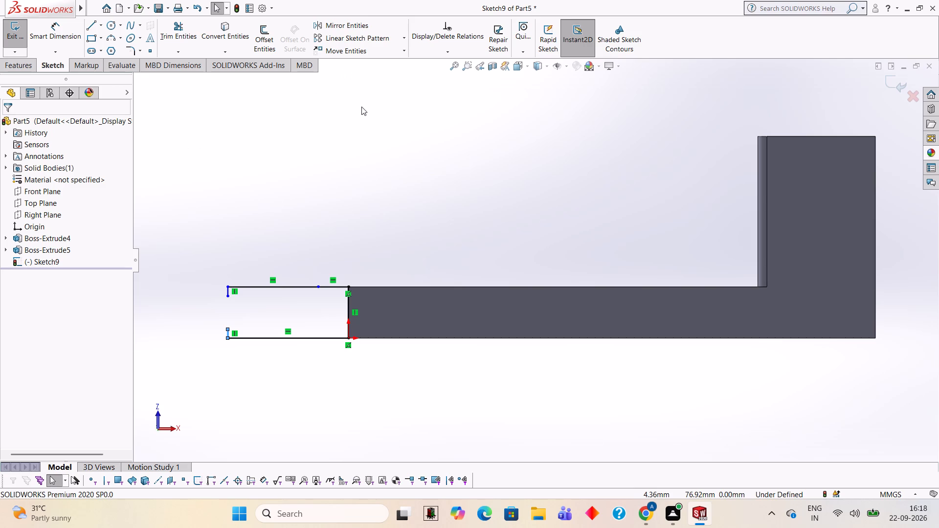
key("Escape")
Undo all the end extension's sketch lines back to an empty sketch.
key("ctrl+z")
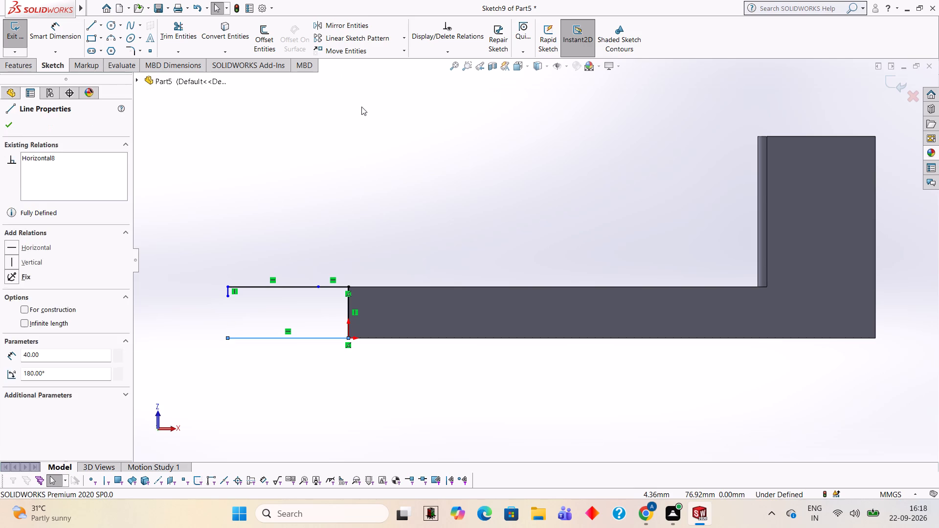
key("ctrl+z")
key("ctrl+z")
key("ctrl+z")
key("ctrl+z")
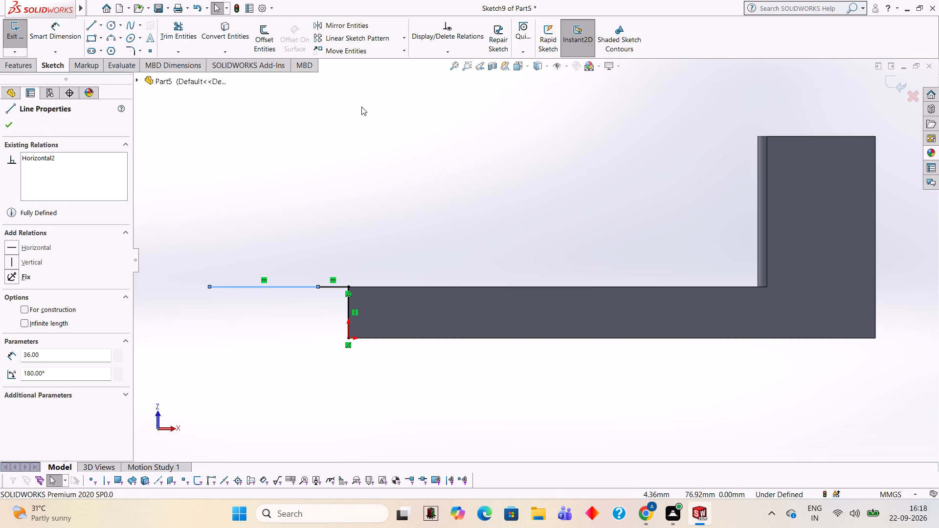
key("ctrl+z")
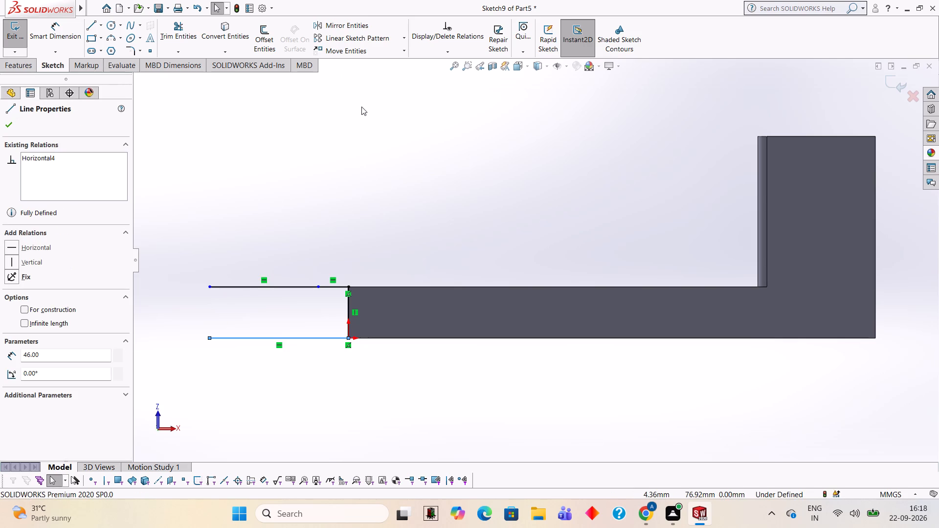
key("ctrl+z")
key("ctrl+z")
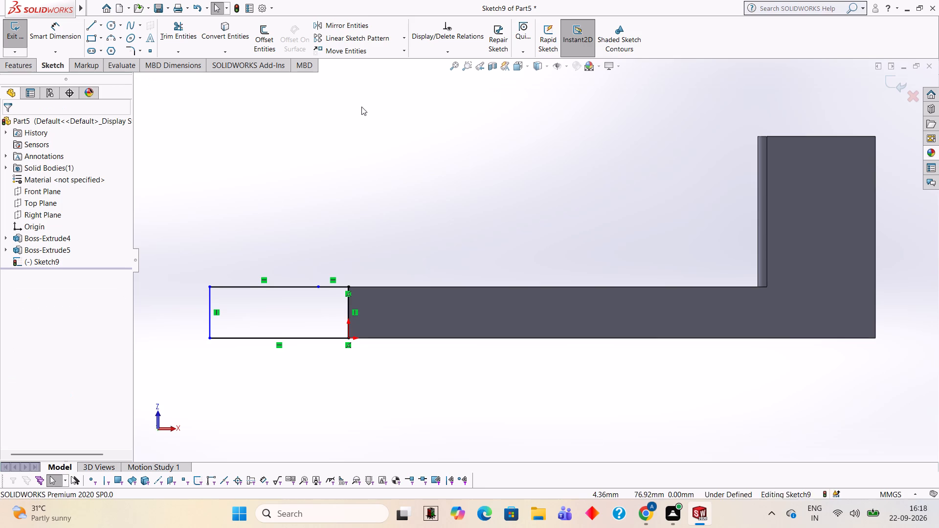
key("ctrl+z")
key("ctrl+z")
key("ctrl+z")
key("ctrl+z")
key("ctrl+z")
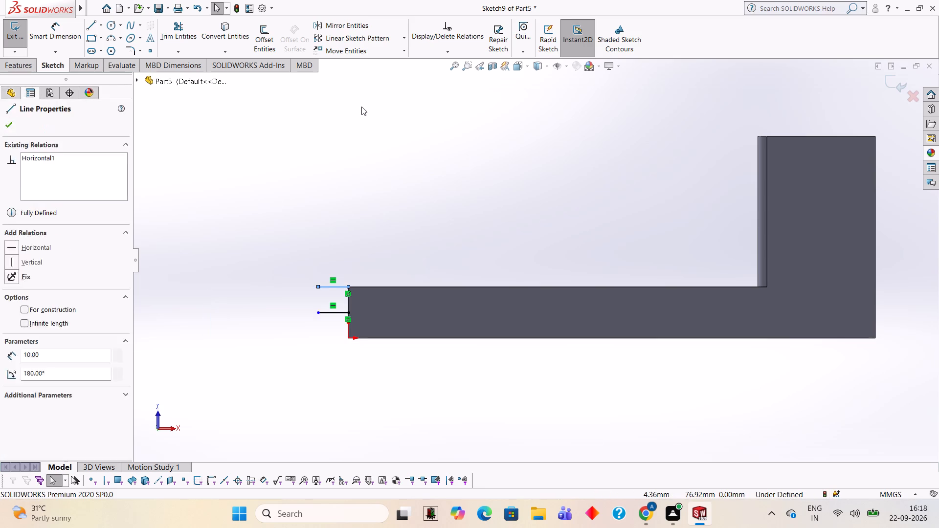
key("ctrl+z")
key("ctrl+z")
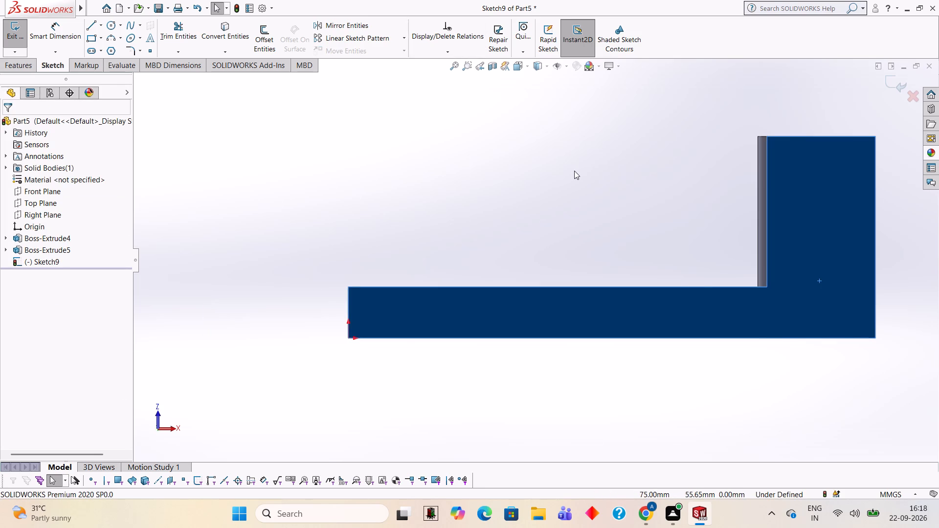
Exit the empty sketch and start a new sketch on the plate's large face beside the boss, viewed face-on.
middle_click_drag(572, 171, 601, 302)
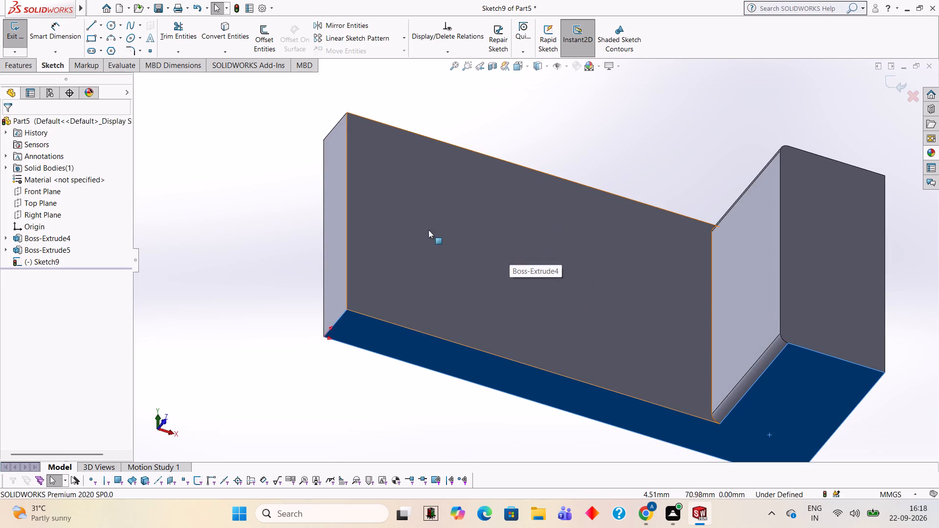
left_click(466, 219)
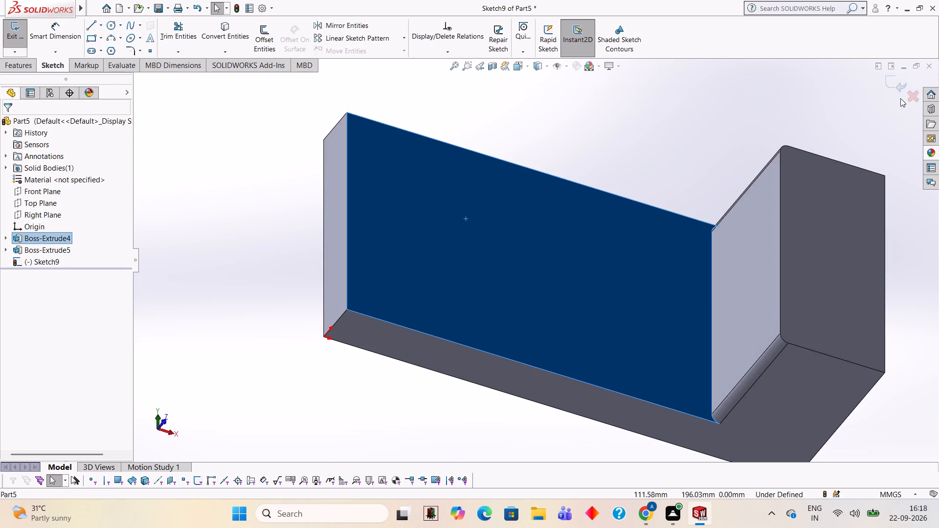
left_click(899, 77)
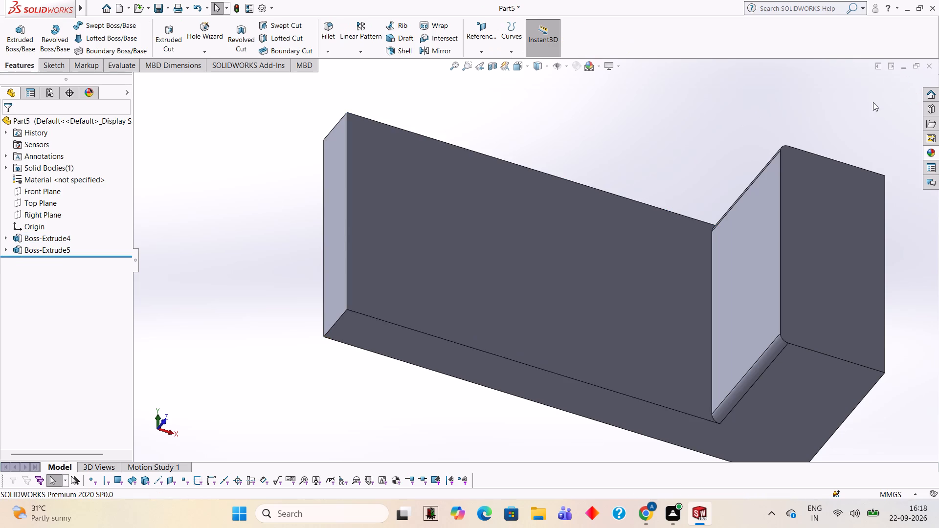
left_click(447, 264)
left_click(486, 242)
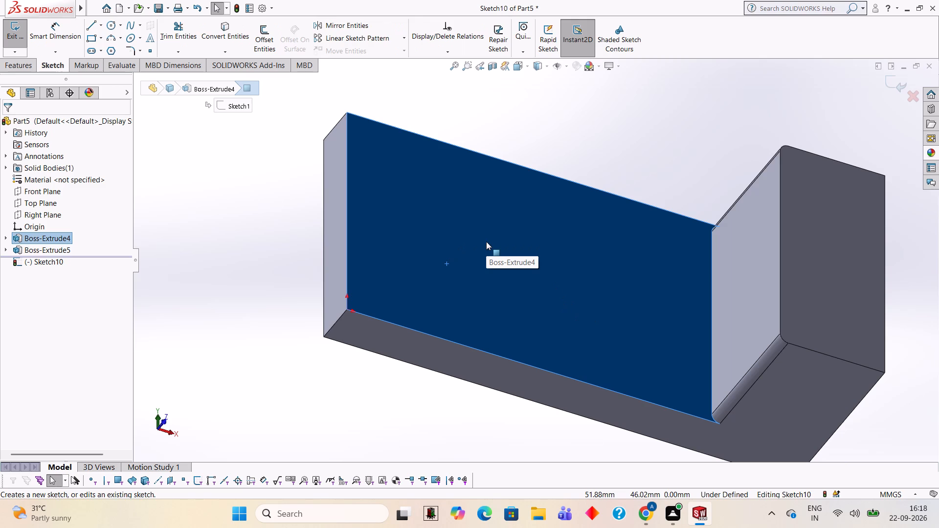
key("ctrl+8")
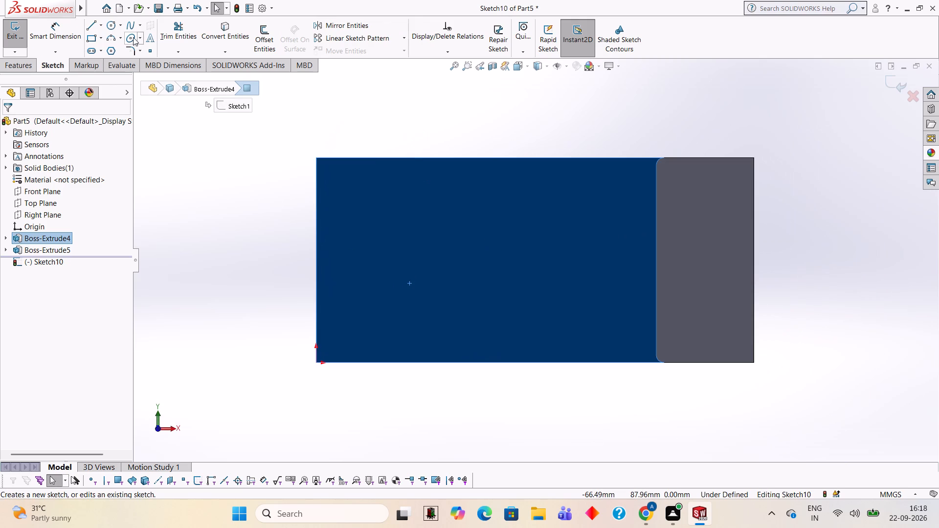
Draw a 44 mm horizontal line outward from the face's upper end corner and a 3 mm vertical line down from its free end.
left_click(93, 23)
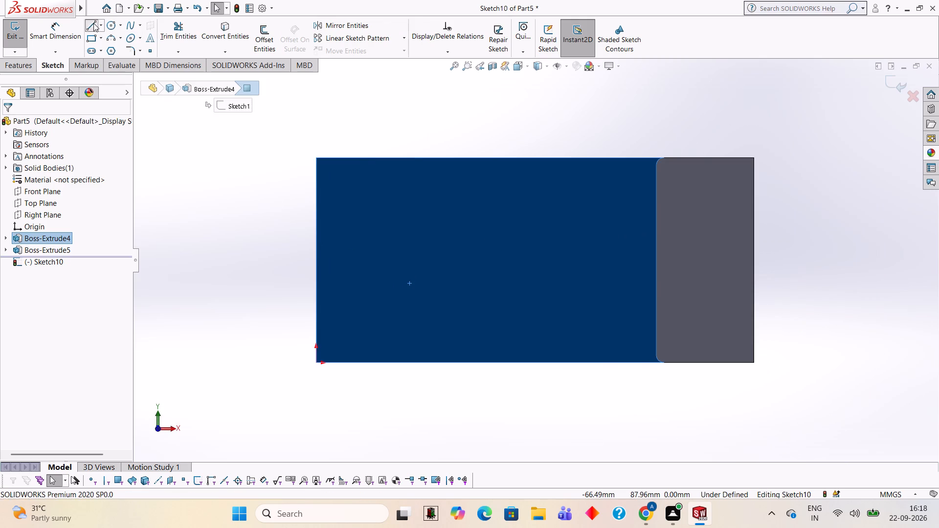
left_click(317, 158)
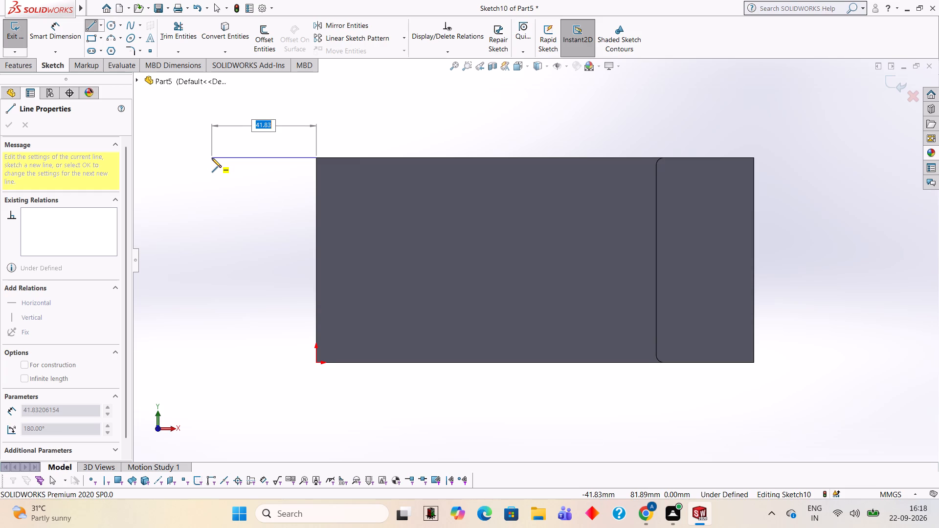
type("44")
key("Return")
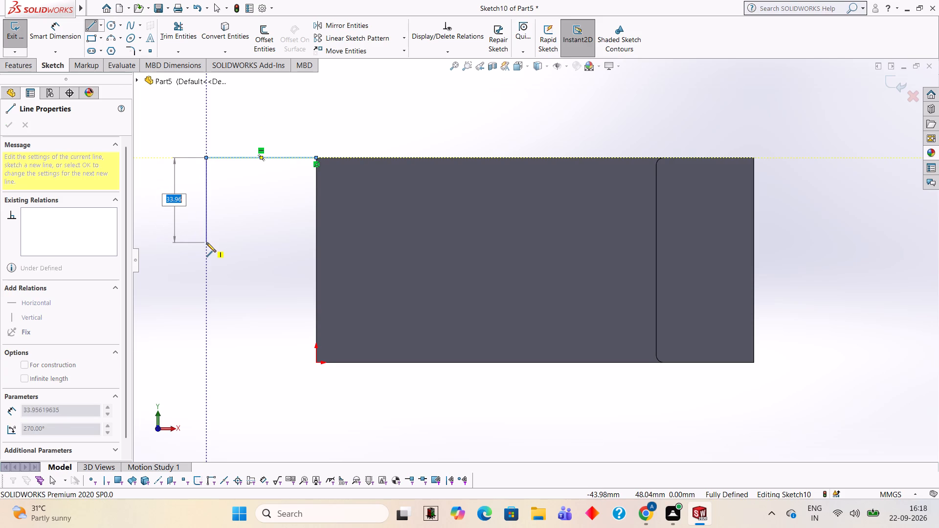
key("3")
key("Return")
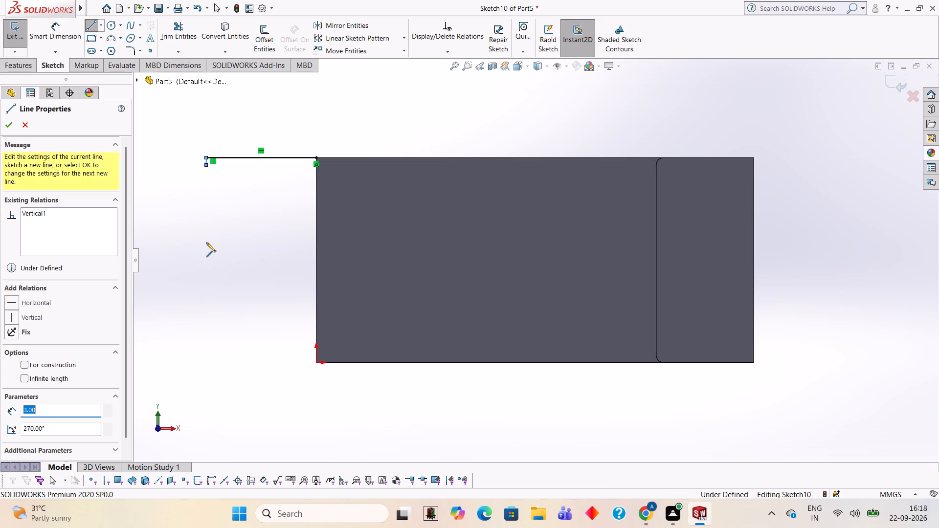
key("Escape")
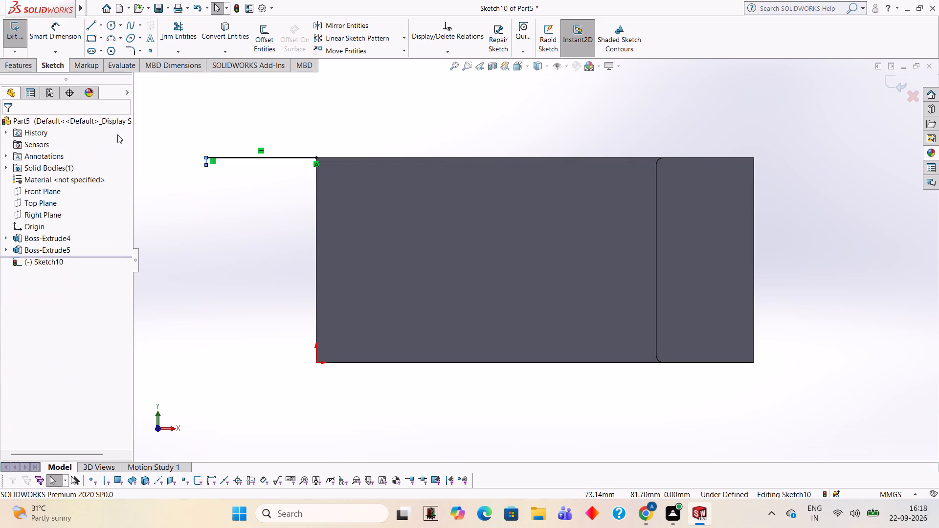
Draw a 44 mm horizontal line outward from the origin corner and a 3 mm vertical line up from its free end.
left_click(93, 22)
left_click(314, 362)
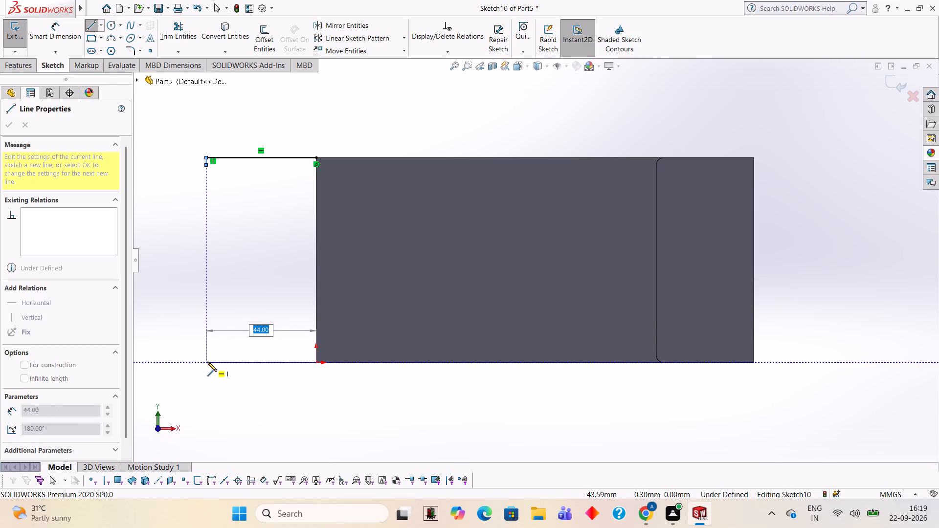
type("44")
key("Return")
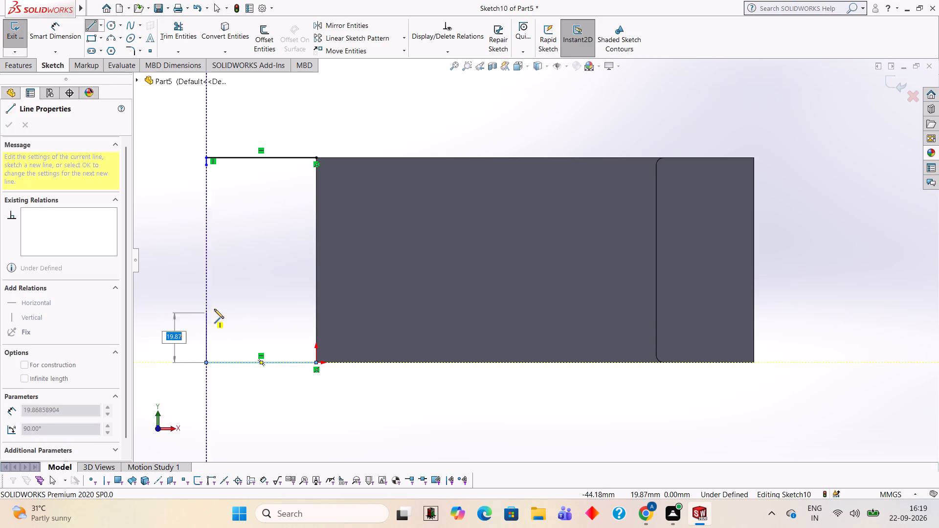
key("3")
key("Return")
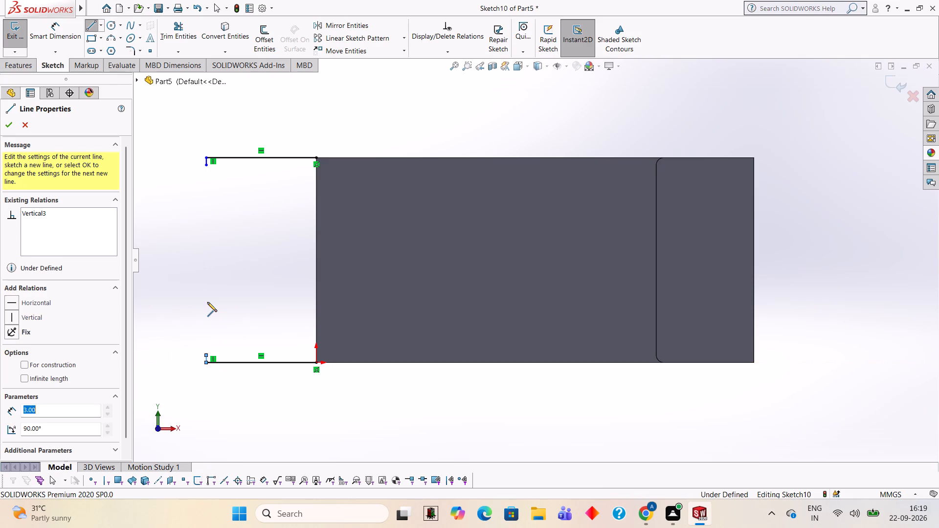
key("Escape")
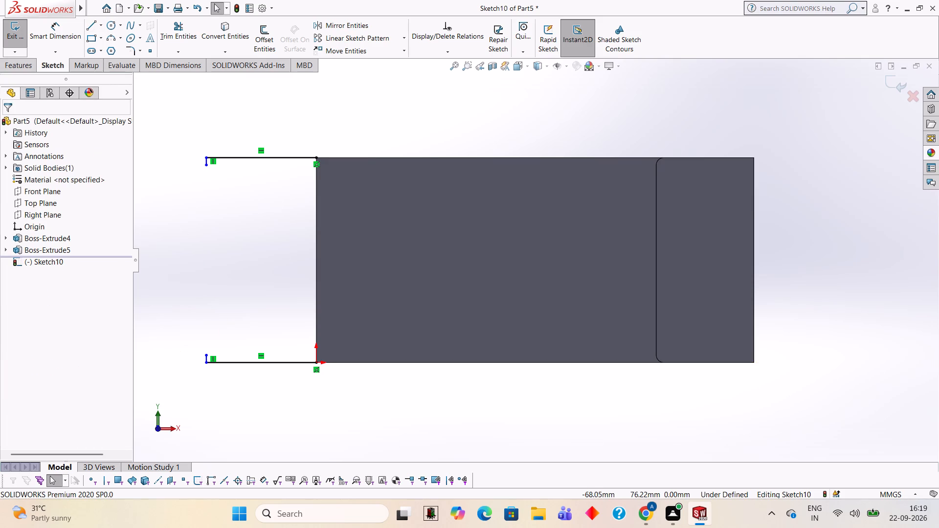
Draw a 6 mm diameter circle centred on the inner end of each 3 mm vertical line.
left_click(112, 24)
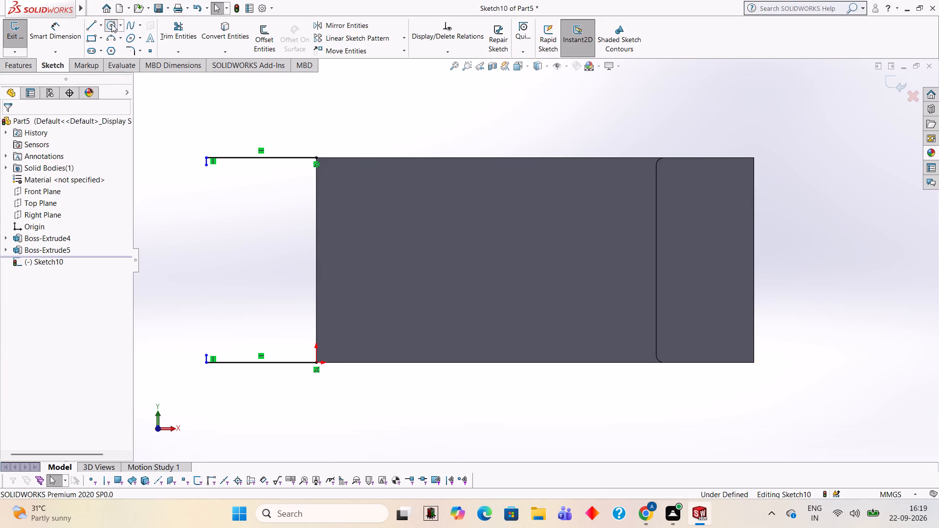
scroll(181, 132, "down", 2)
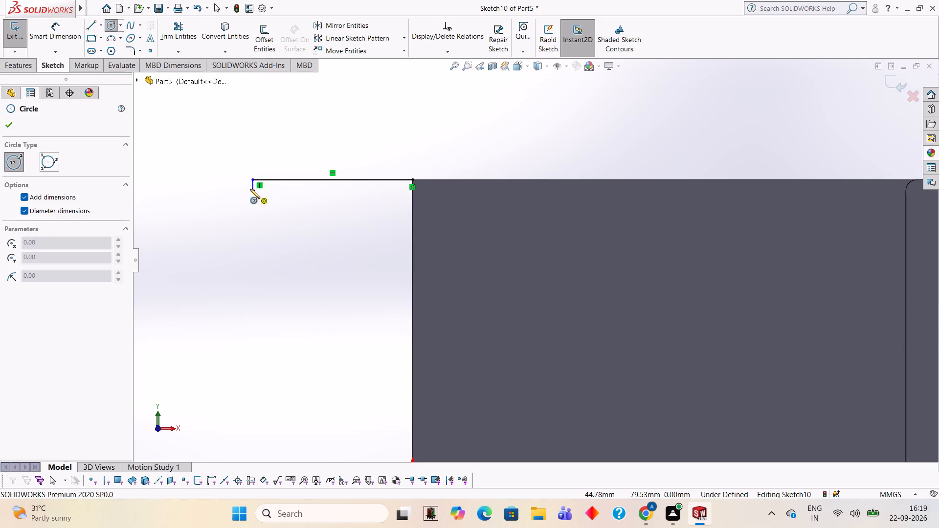
left_click(253, 191)
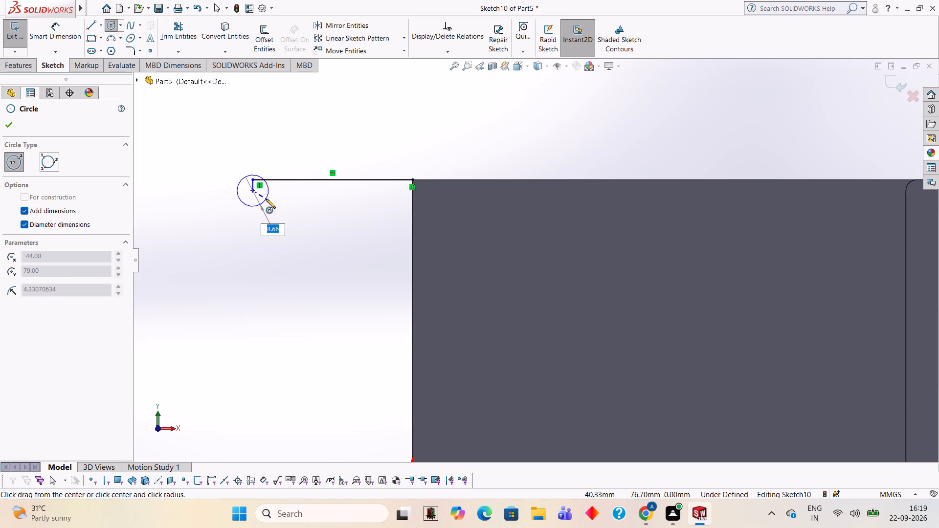
key("6")
key("Return")
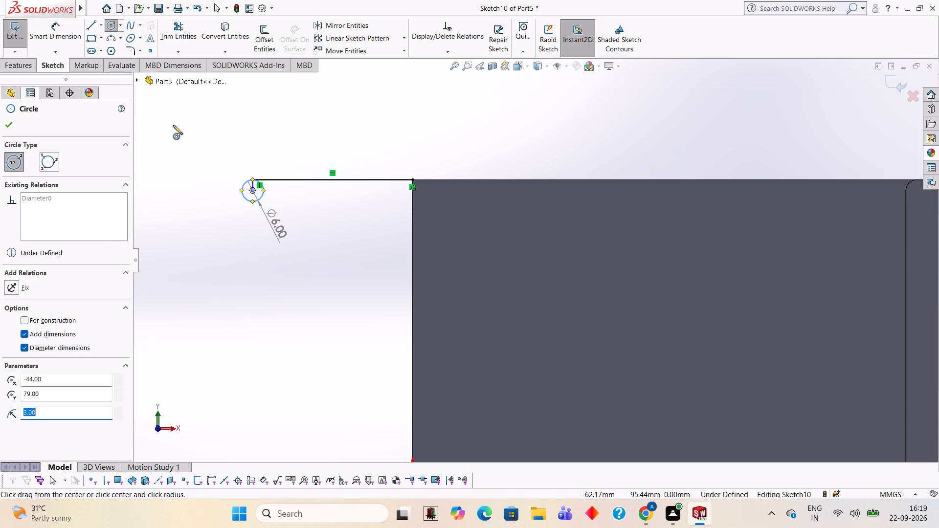
scroll(321, 269, "down", 1)
scroll(322, 263, "up", 2)
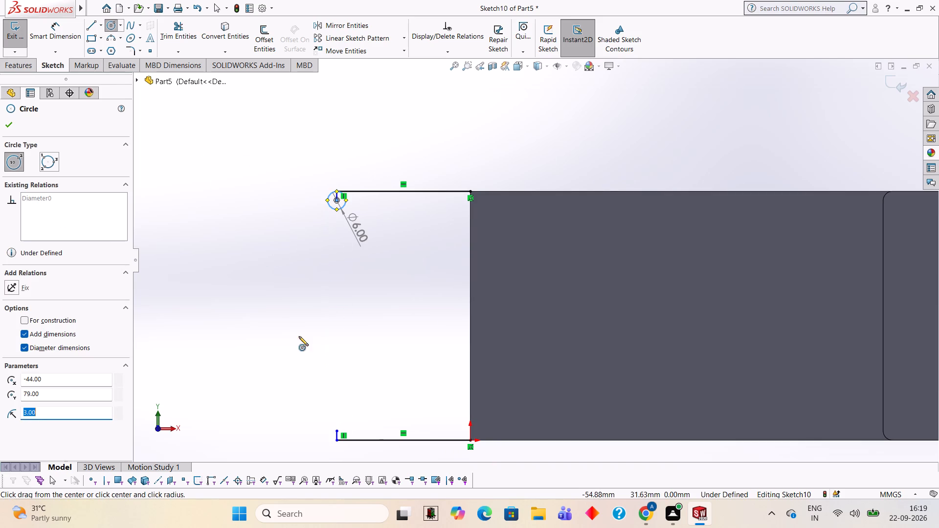
left_click(336, 430)
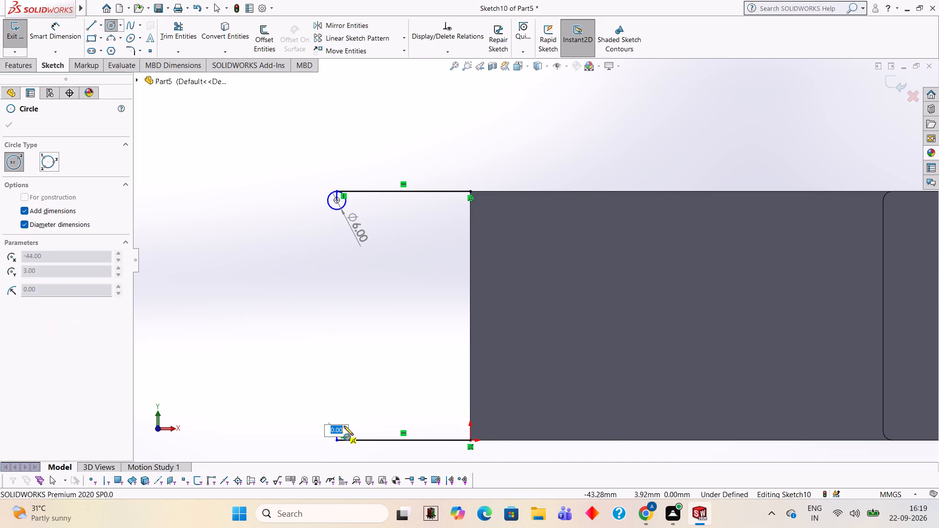
key("6")
key("Return")
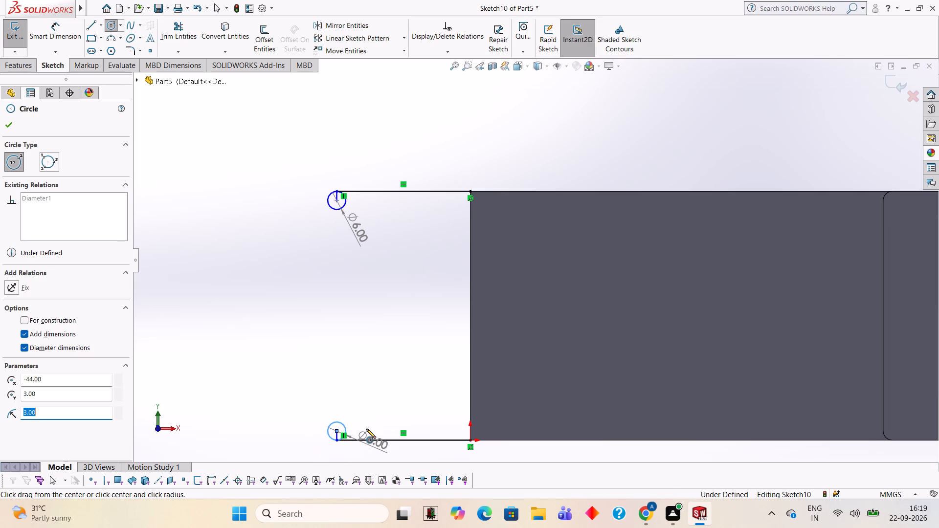
Draw a 76 mm vertical line joining the outermost points of the two 6 mm circles.
left_click(87, 22)
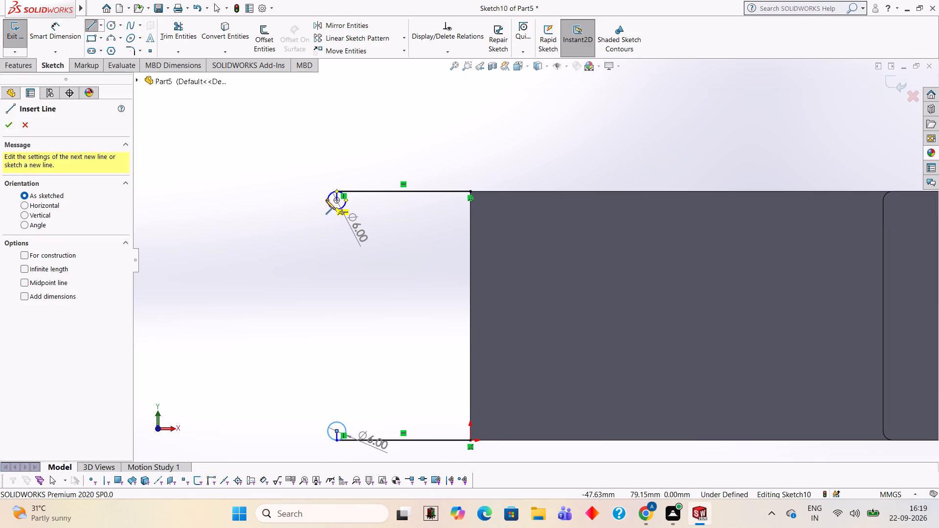
left_click(326, 200)
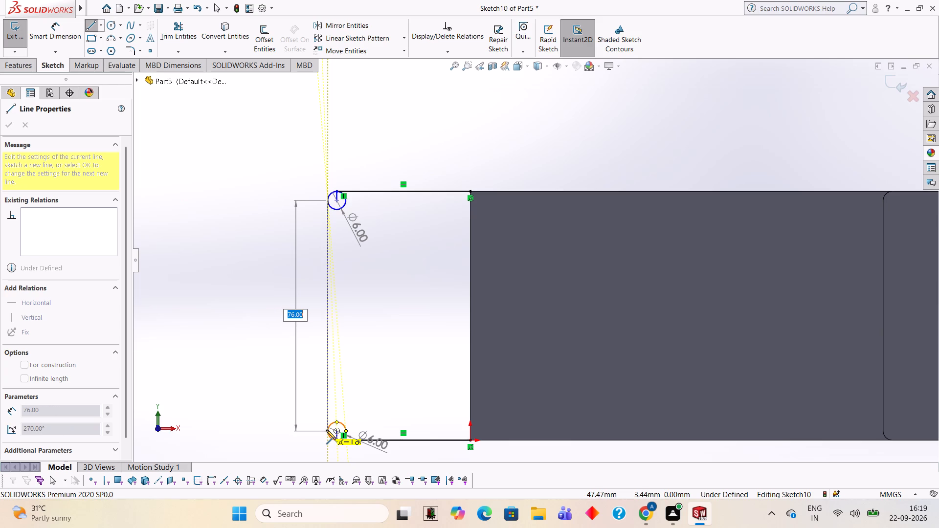
left_click(326, 430)
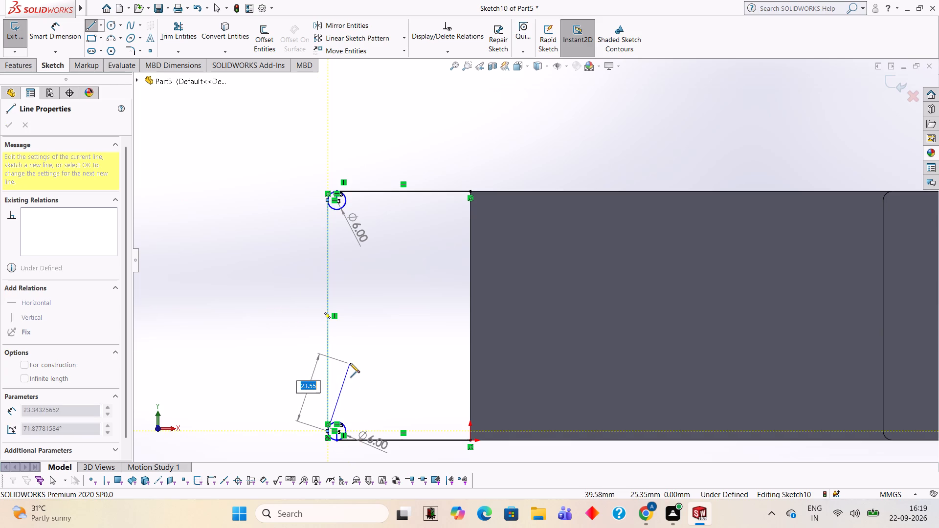
key("Escape")
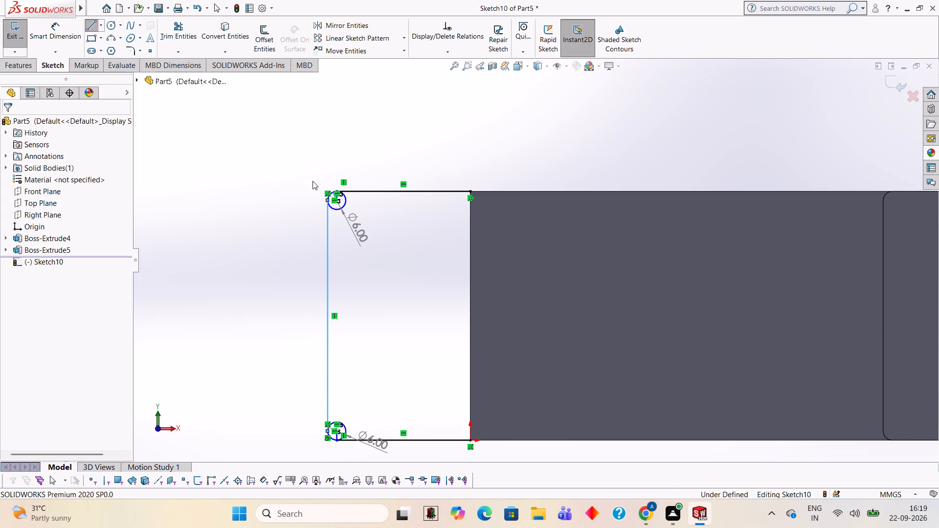
Trim both circles to outer quarter-circle corner arcs and remove the two 3 mm vertical lines.
left_click(173, 40)
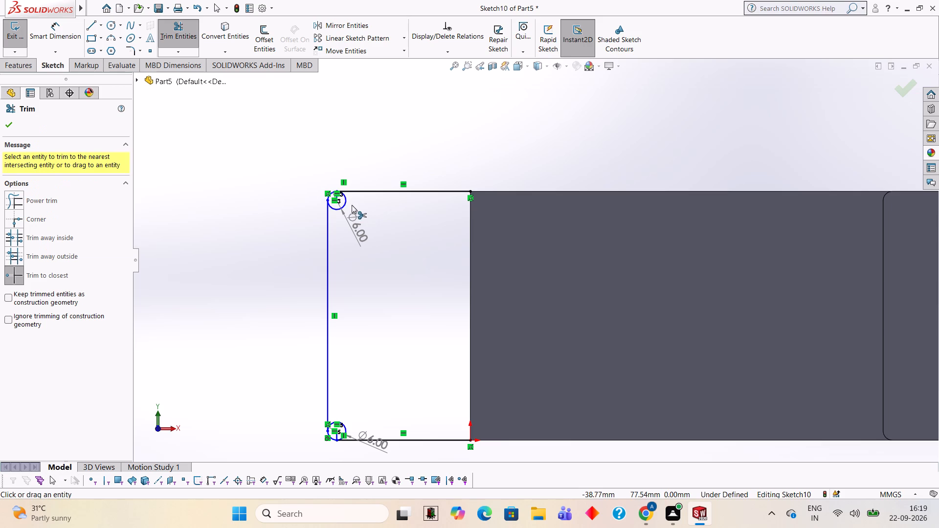
left_click(343, 203)
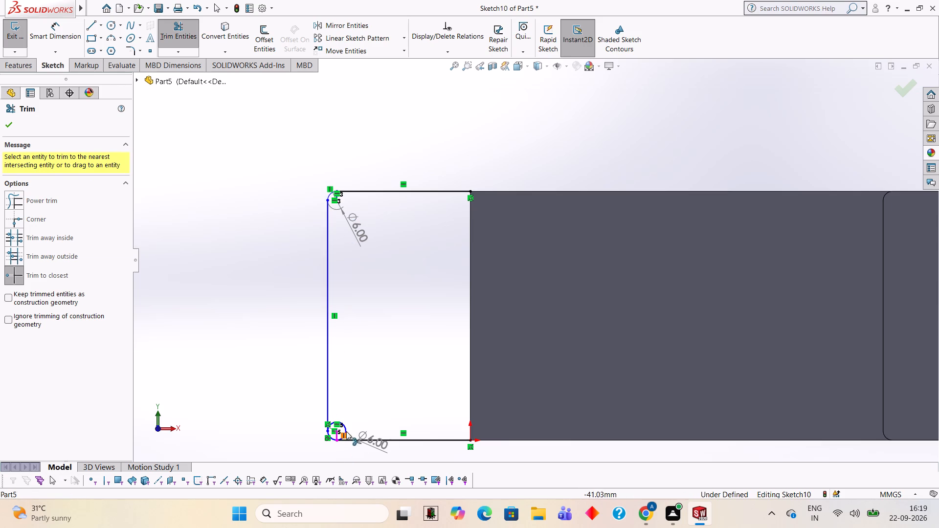
left_click(344, 427)
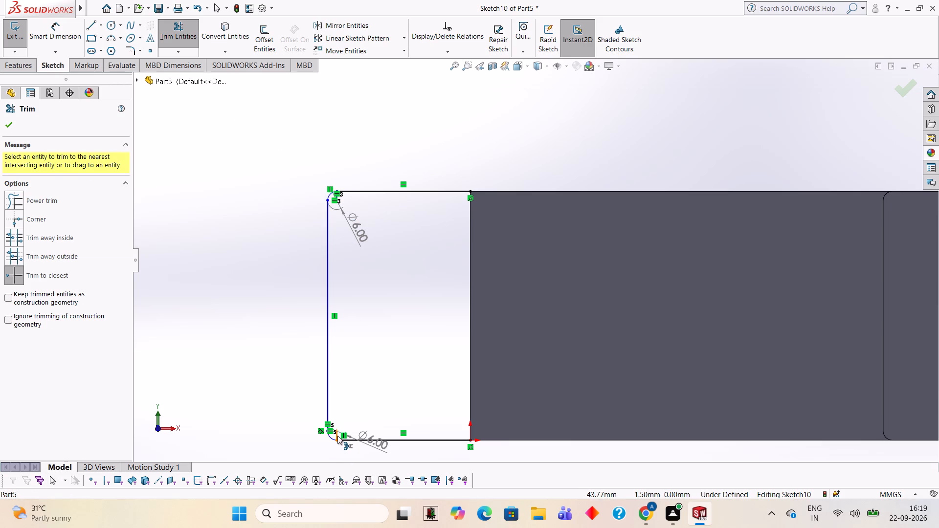
left_click(337, 436)
scroll(360, 270, "down", 3)
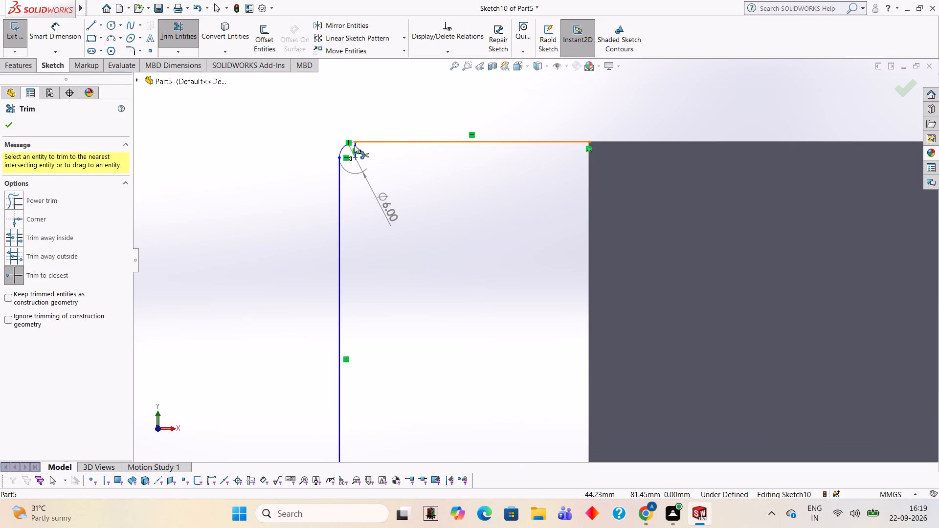
left_click(354, 145)
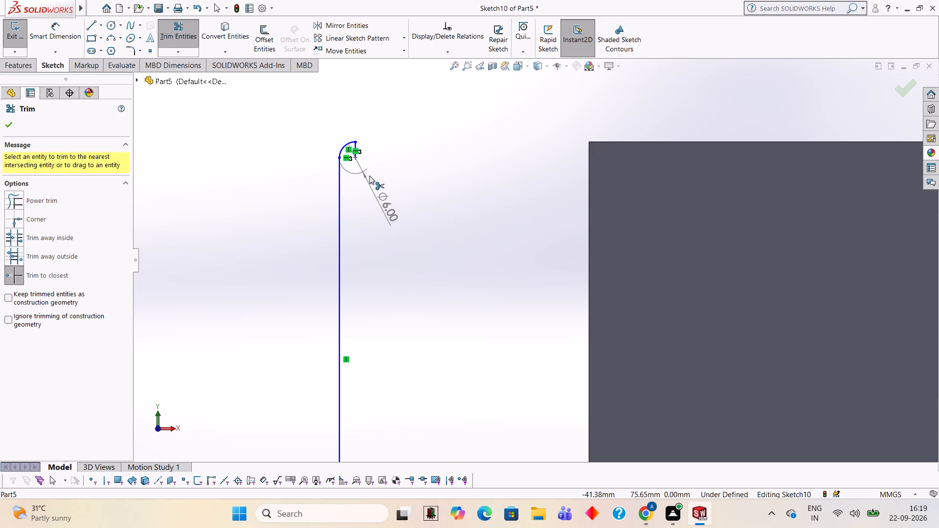
key("ctrl+z")
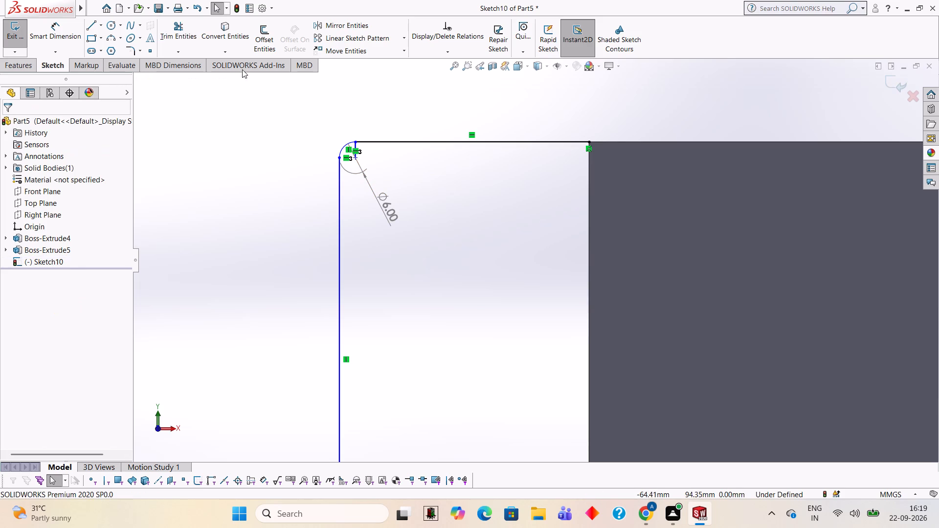
left_click(178, 19)
left_click(181, 27)
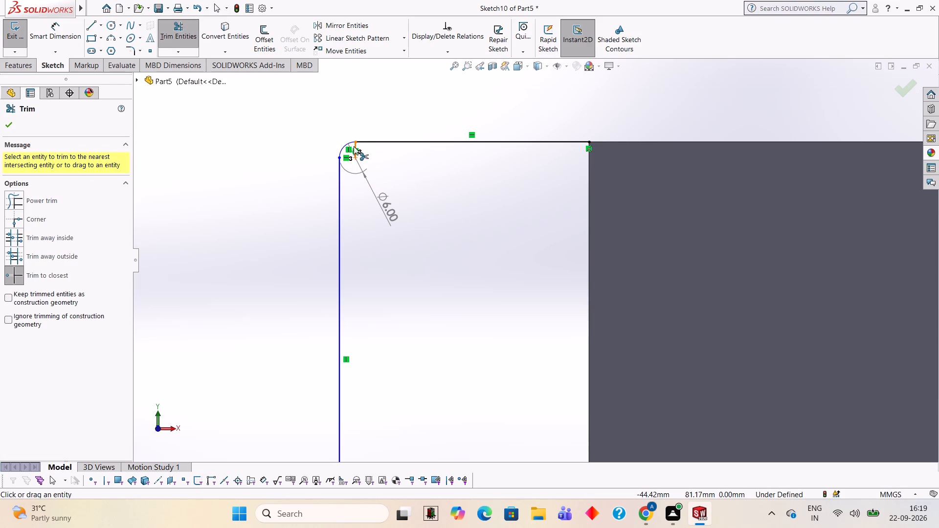
left_click(354, 146)
scroll(495, 229, "up", 3)
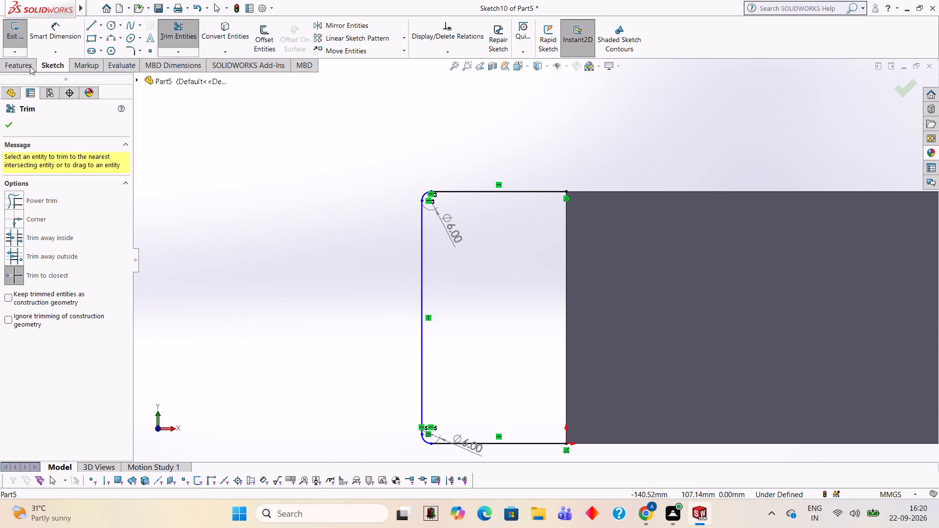
Close the extension profile with an 82 mm vertical line along the plate's end edge, down to the origin.
left_click(88, 24)
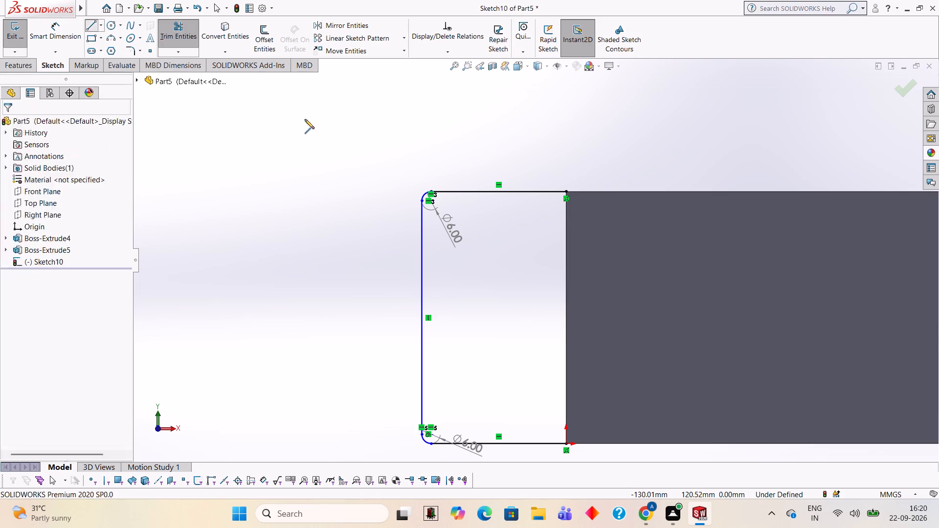
left_click(565, 192)
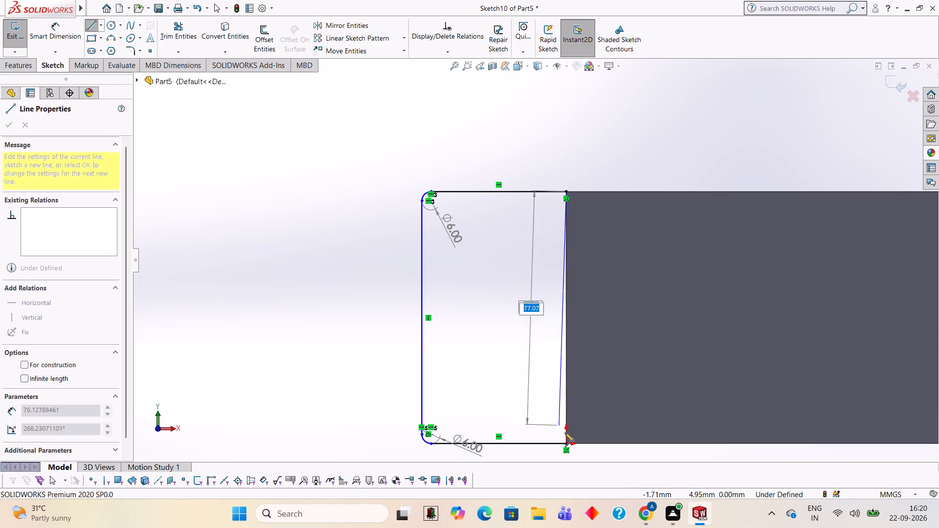
left_click(565, 445)
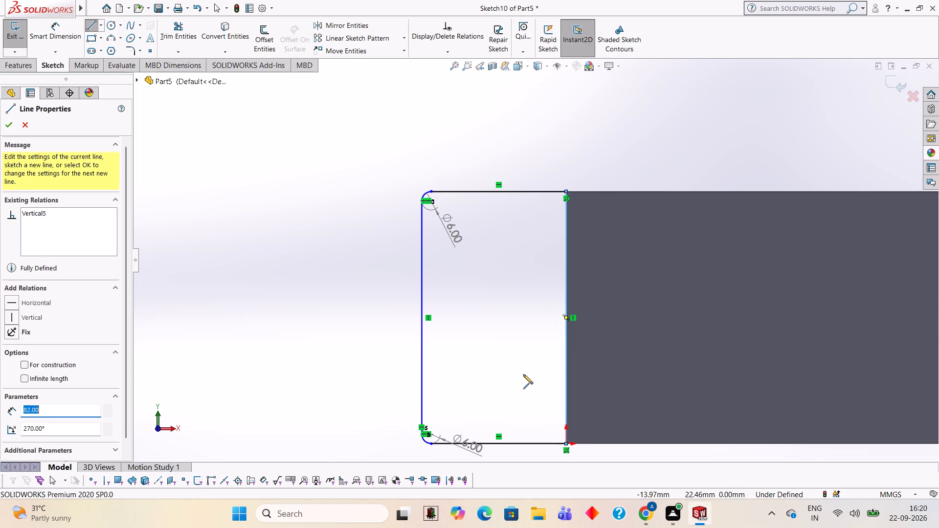
Extrude the closed extension profile as a 17 mm blind boss in the reversed direction, merged with the plate.
left_click(11, 68)
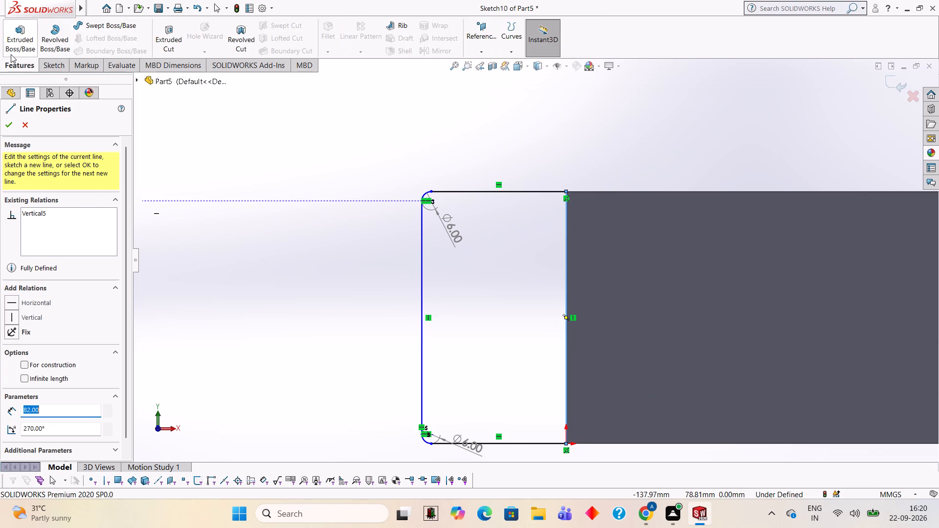
left_click(14, 43)
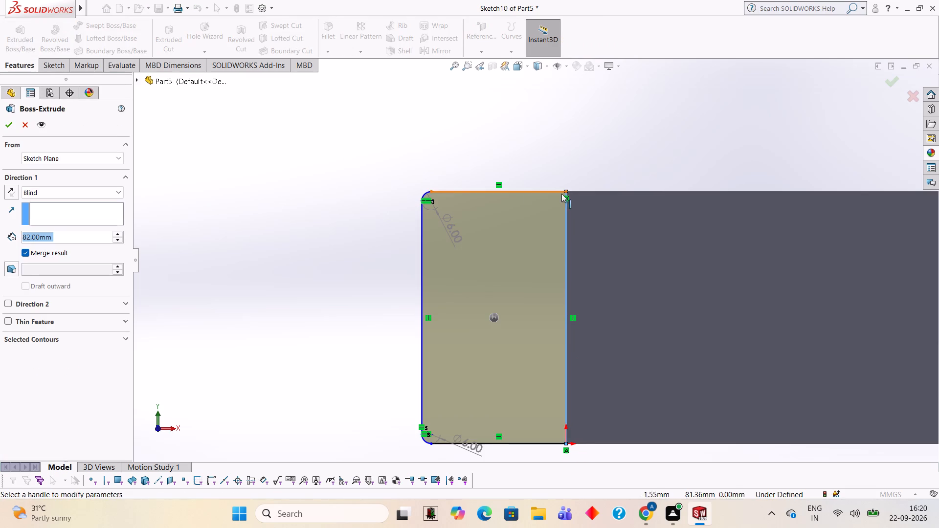
left_click(10, 196)
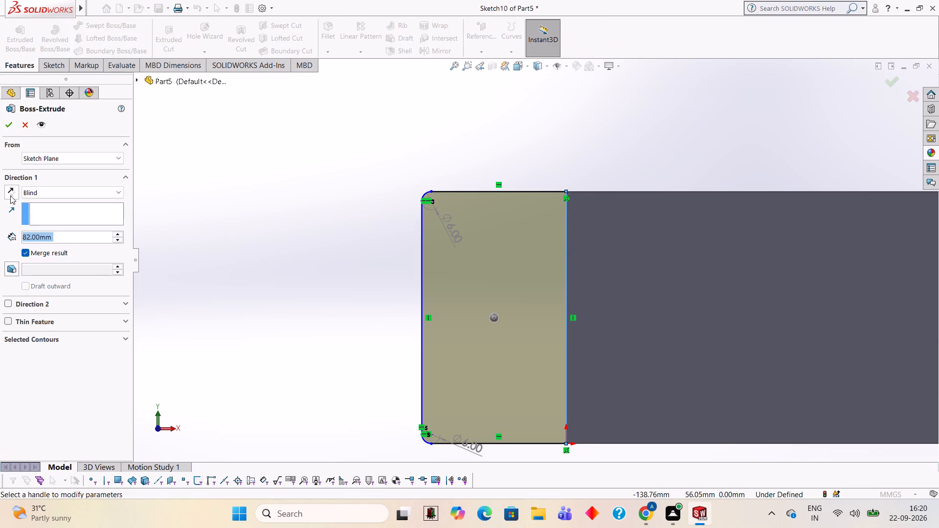
middle_click_drag(704, 435, 712, 312)
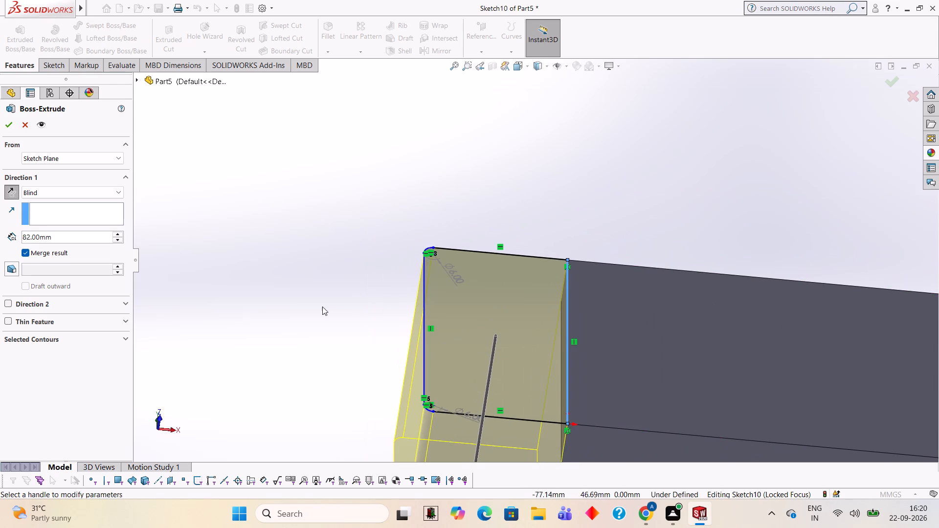
left_click(65, 236)
key("BackSpace")
key("BackSpace")
key("BackSpace")
key("BackSpace")
key("BackSpace")
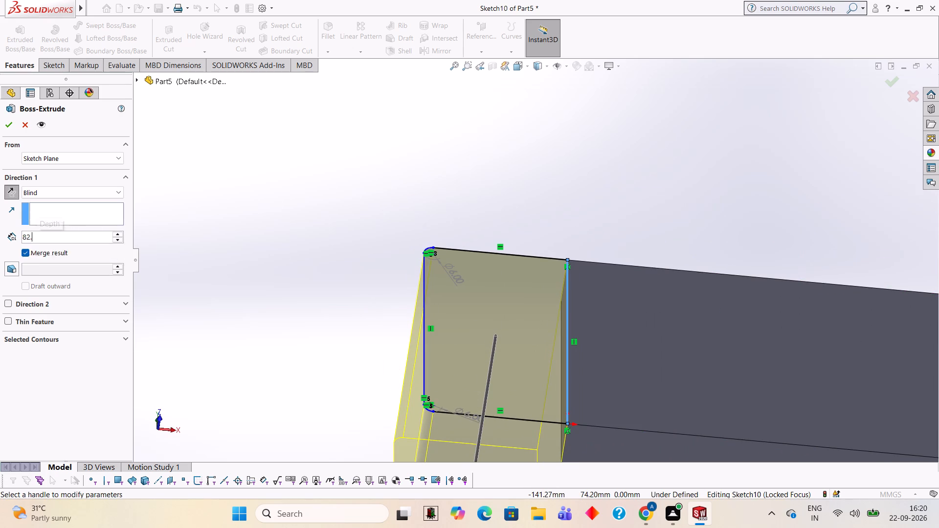
key("BackSpace")
key("BackSpace")
type("17")
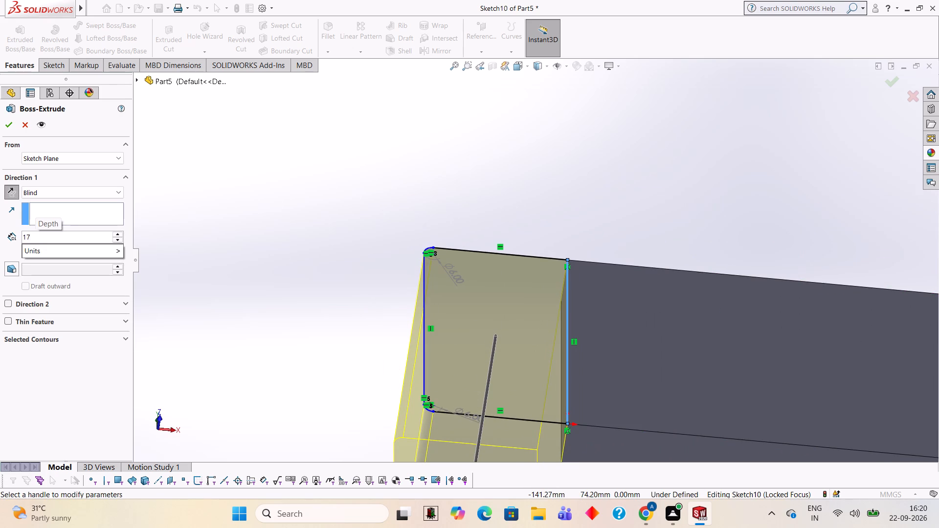
key("Return")
left_click(6, 127)
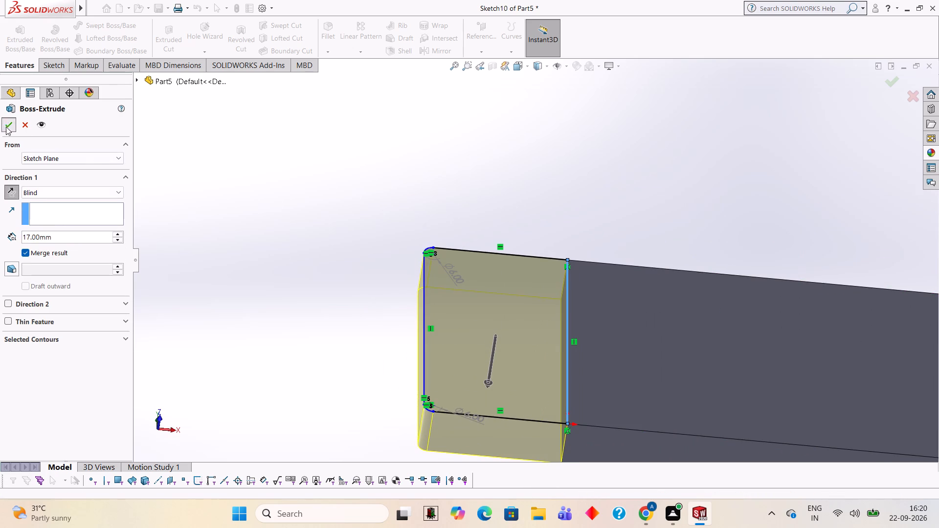
Examine the extended L-shaped part from several angles, including its side profile.
scroll(637, 267, "up", 2)
left_click(638, 199)
scroll(805, 362, "up", 1)
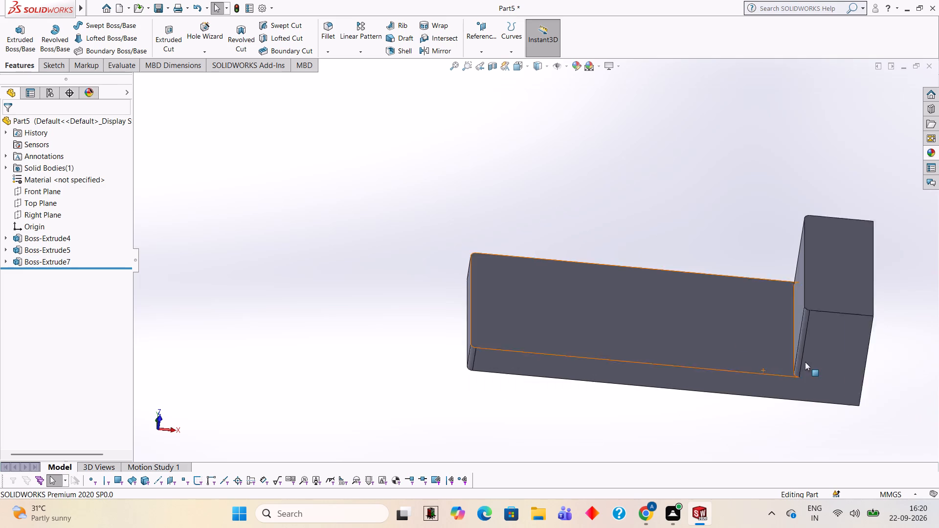
scroll(805, 362, "up", 1)
scroll(825, 344, "down", 1)
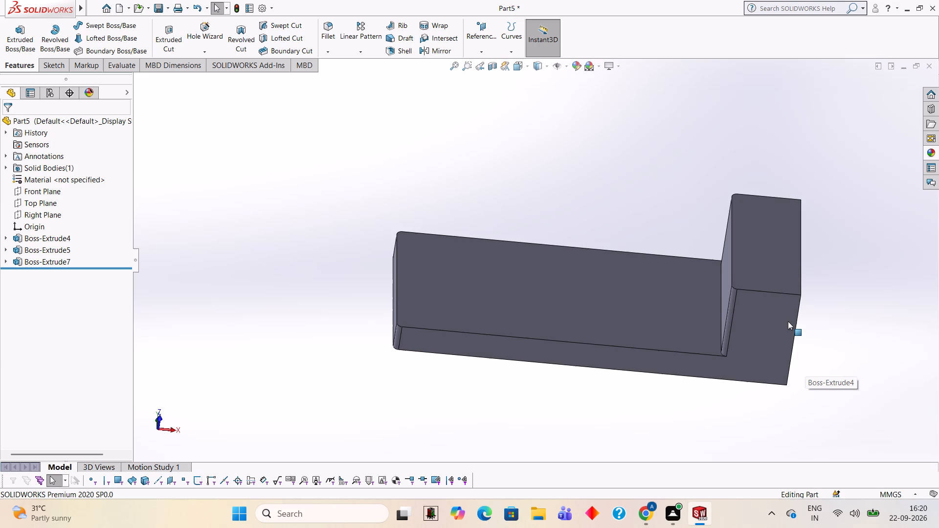
middle_click_drag(908, 272, 865, 247)
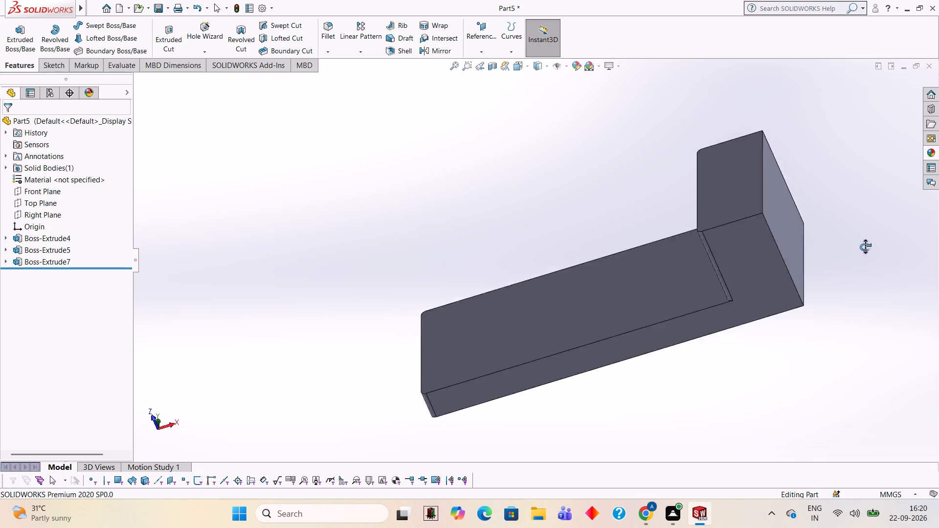
middle_click_drag(865, 247, 888, 279)
middle_click_drag(666, 399, 691, 400)
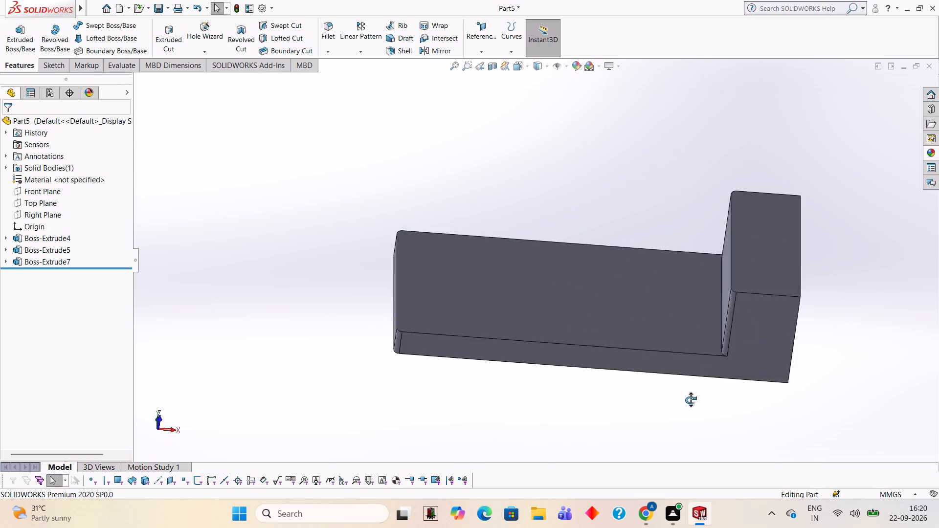
middle_click_drag(691, 400, 677, 316)
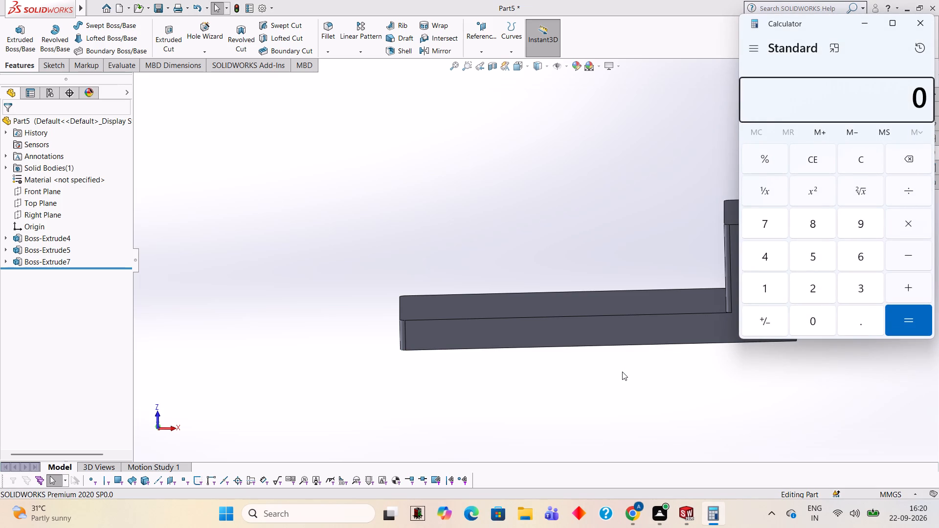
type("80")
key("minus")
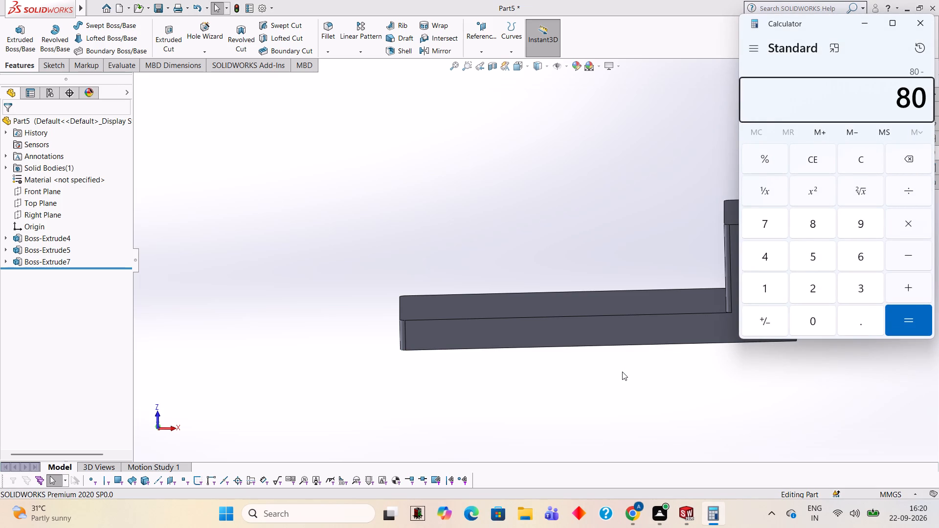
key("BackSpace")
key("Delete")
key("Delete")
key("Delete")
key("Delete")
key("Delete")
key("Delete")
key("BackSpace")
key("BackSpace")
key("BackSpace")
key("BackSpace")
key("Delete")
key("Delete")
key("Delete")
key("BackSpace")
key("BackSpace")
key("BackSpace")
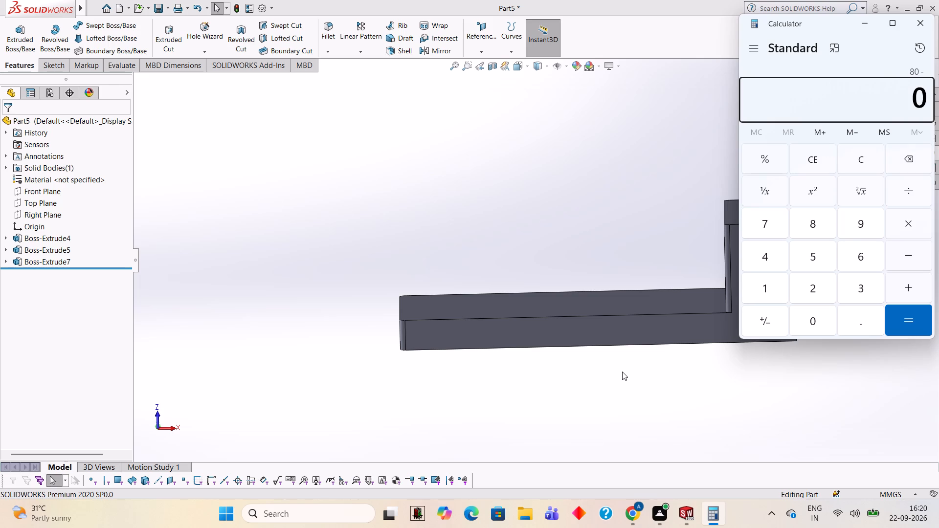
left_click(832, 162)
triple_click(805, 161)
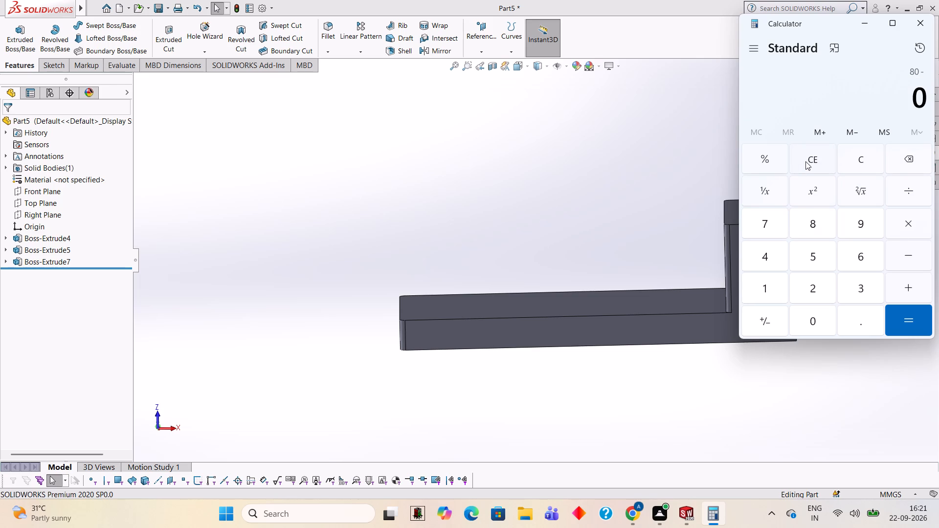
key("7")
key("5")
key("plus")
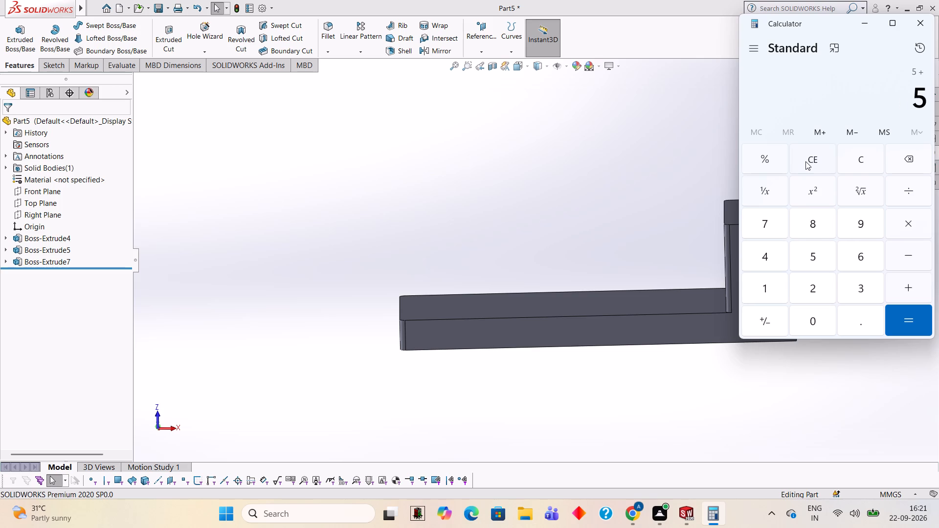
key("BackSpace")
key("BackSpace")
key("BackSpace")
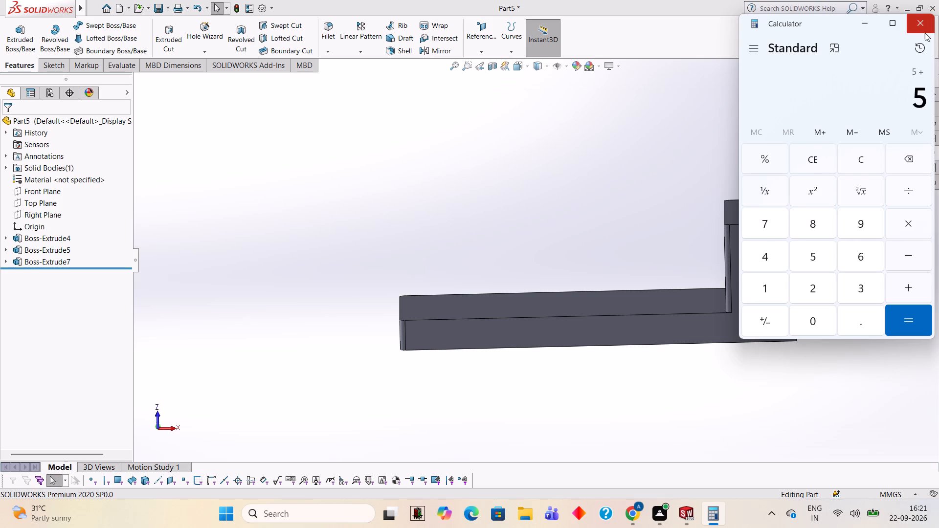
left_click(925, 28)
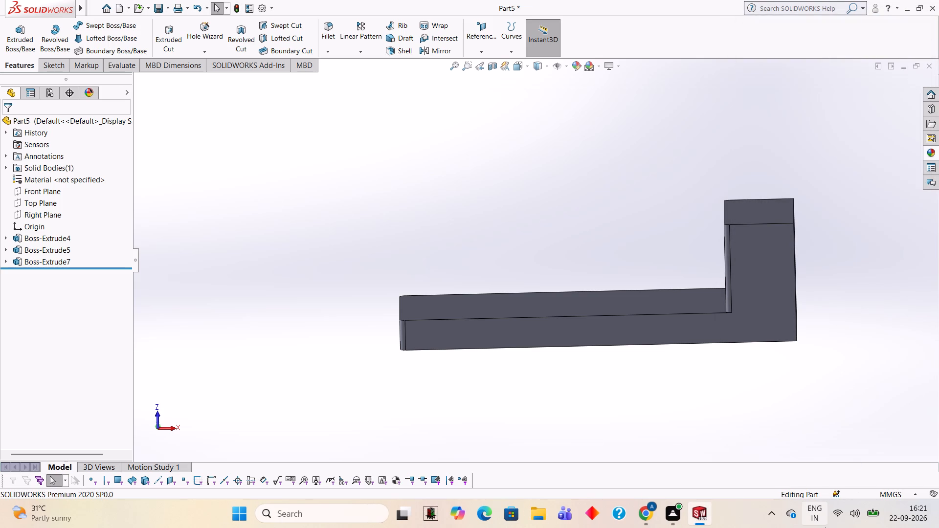
Reopen the Calculator and add 75 and 42, keeping the sum ready for a further addend.
type("75+")
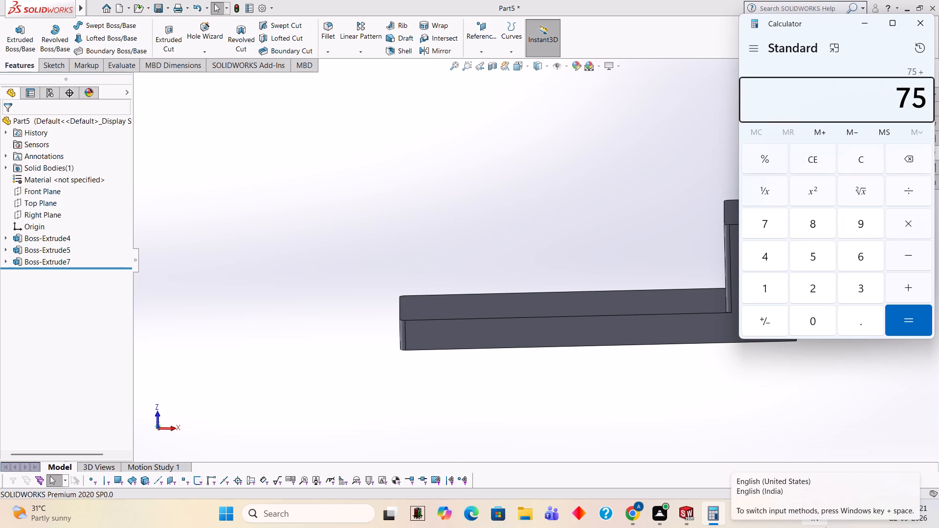
key("4")
type("2+")
key("4")
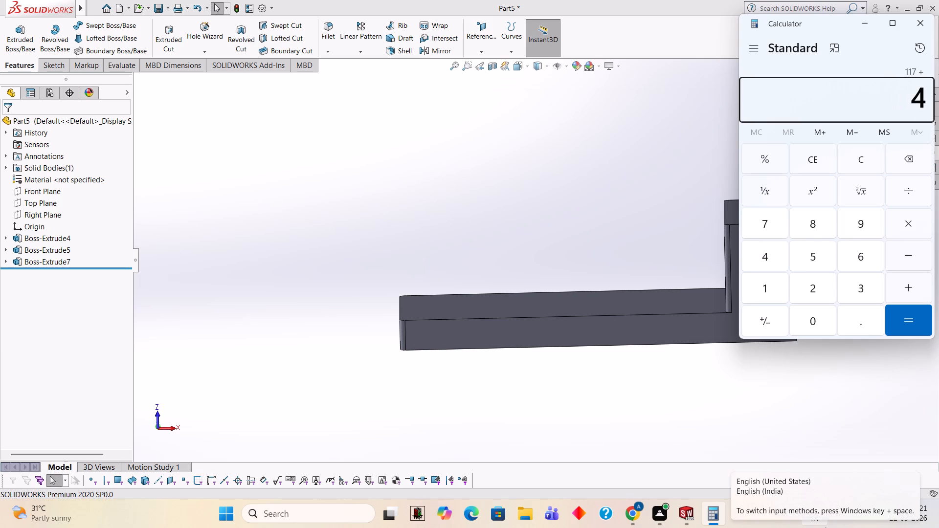
key("BackSpace")
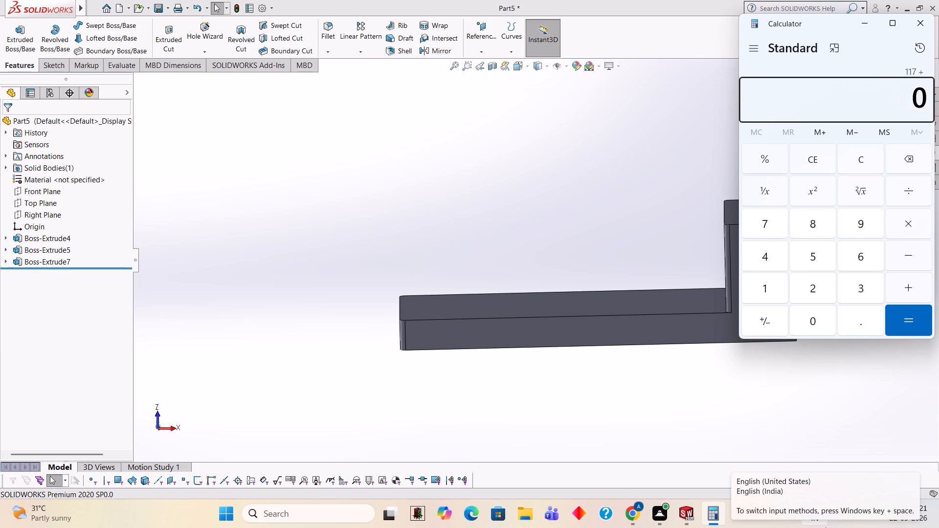
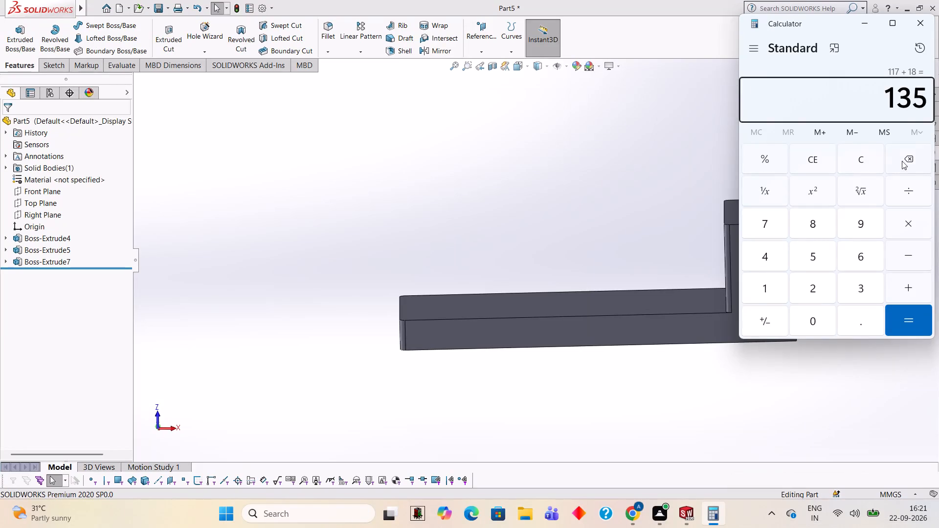
Close the Calculator and return to the part.
left_click(916, 23)
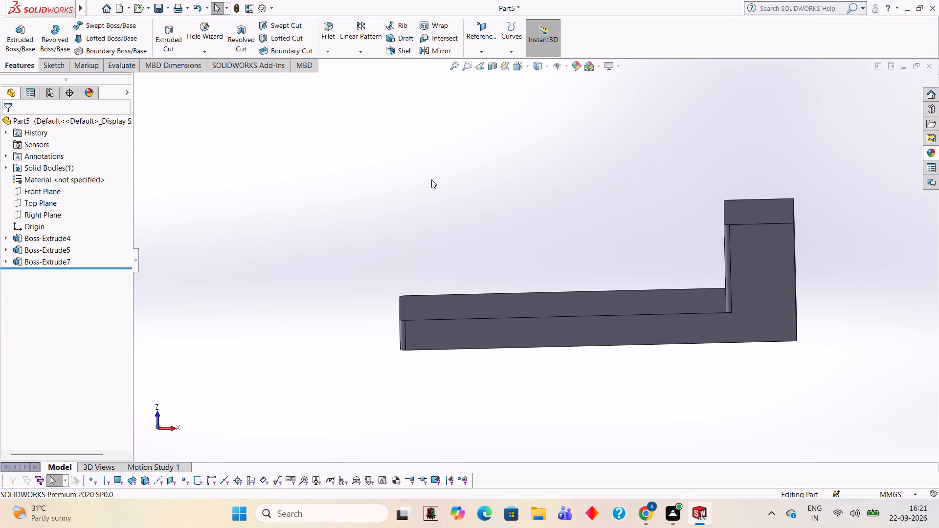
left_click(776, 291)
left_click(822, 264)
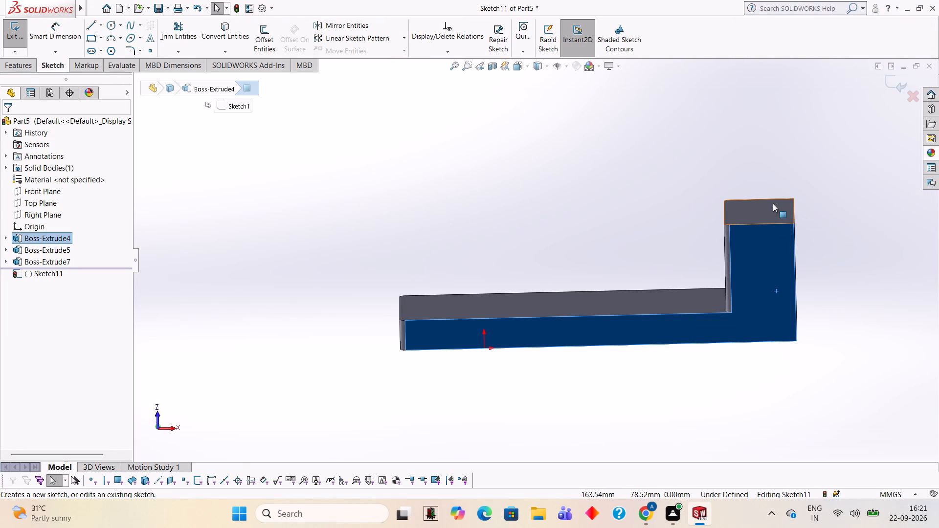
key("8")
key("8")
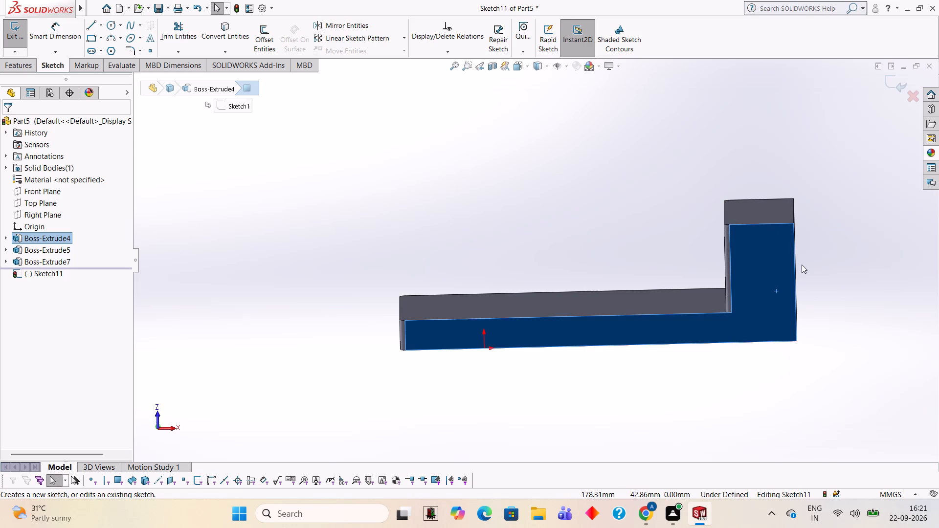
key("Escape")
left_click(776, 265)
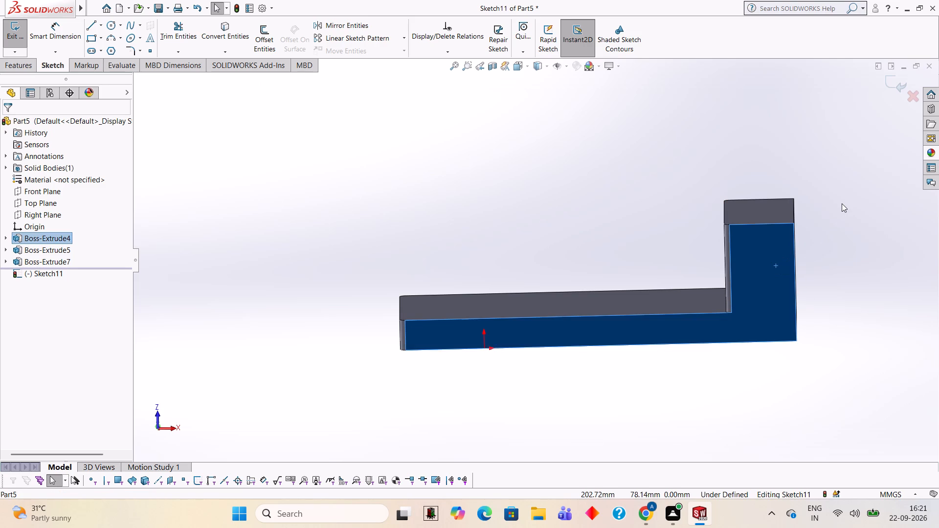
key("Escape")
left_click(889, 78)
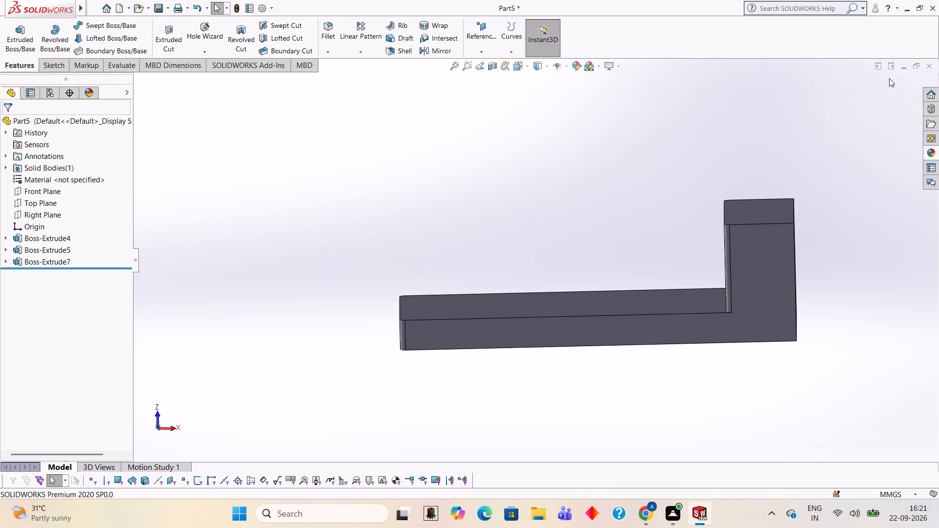
Start a sketch on the part's L-shaped side face and orient the view normal to it.
left_click(745, 318)
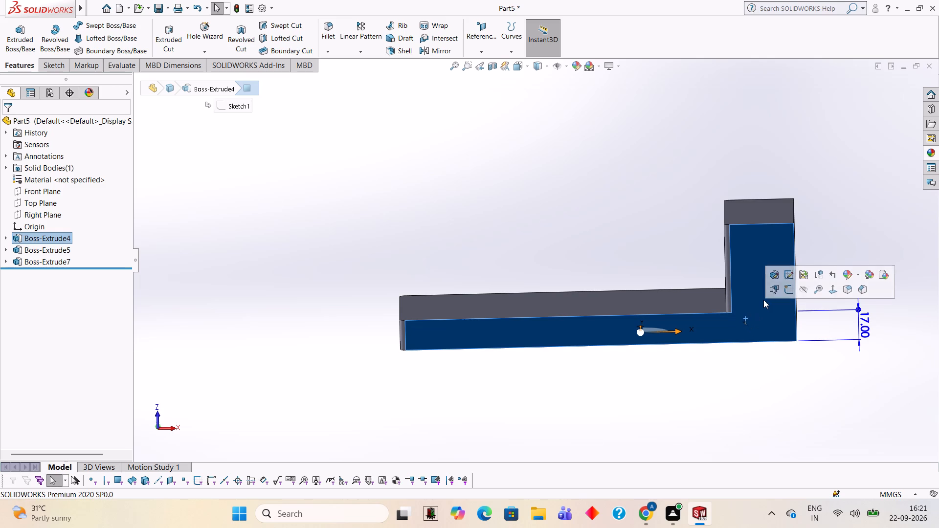
left_click(791, 292)
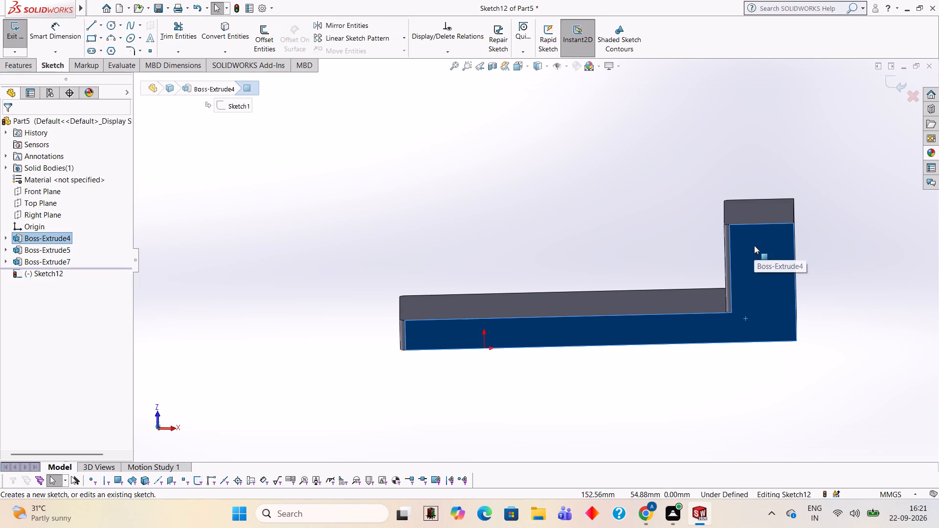
key("ctrl+8")
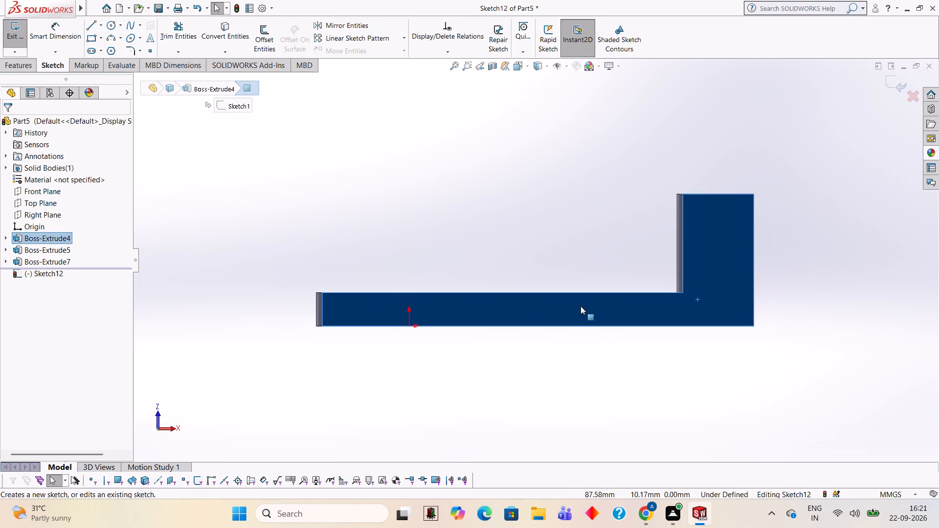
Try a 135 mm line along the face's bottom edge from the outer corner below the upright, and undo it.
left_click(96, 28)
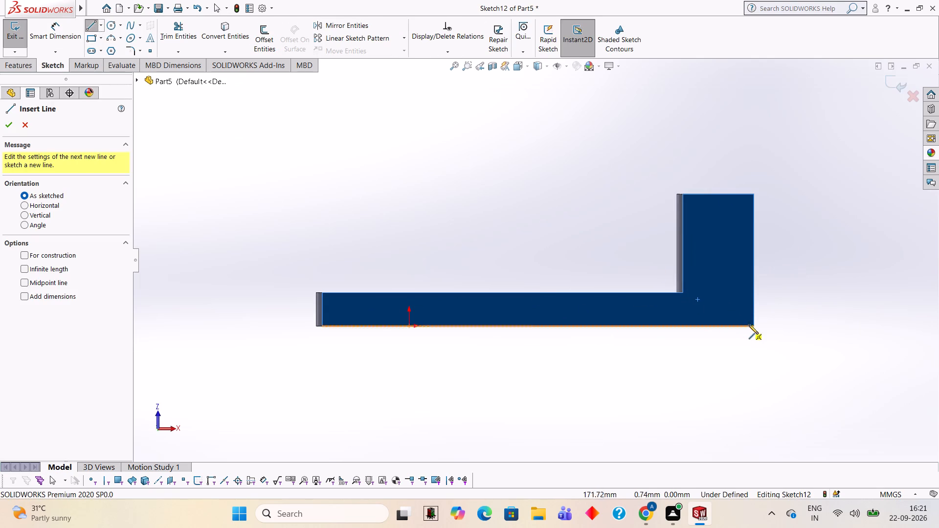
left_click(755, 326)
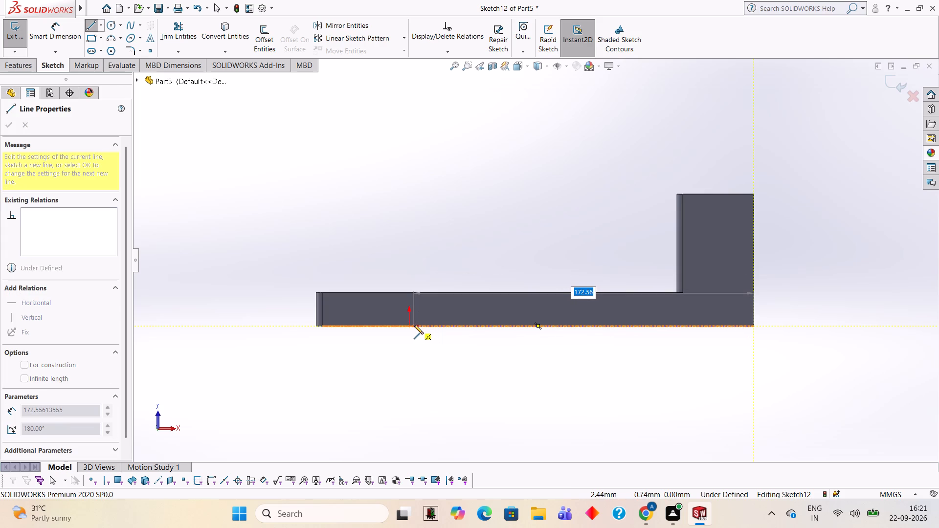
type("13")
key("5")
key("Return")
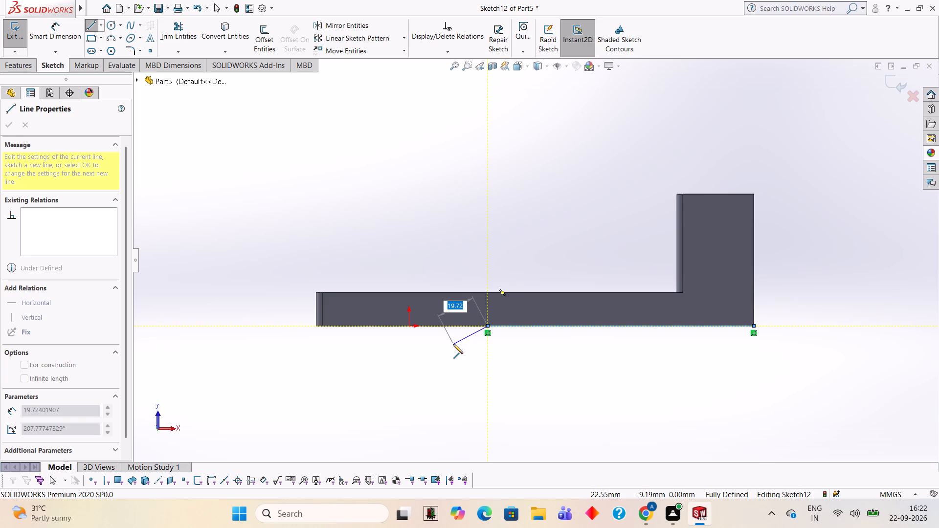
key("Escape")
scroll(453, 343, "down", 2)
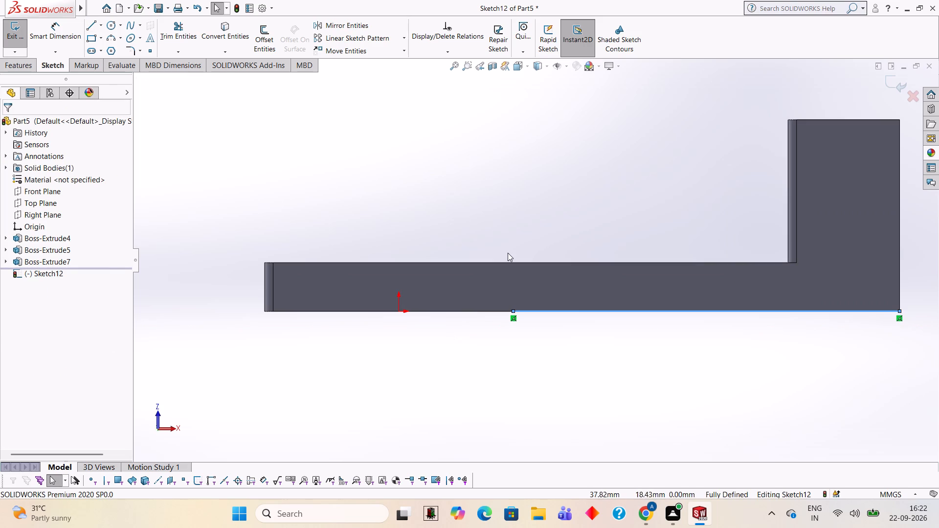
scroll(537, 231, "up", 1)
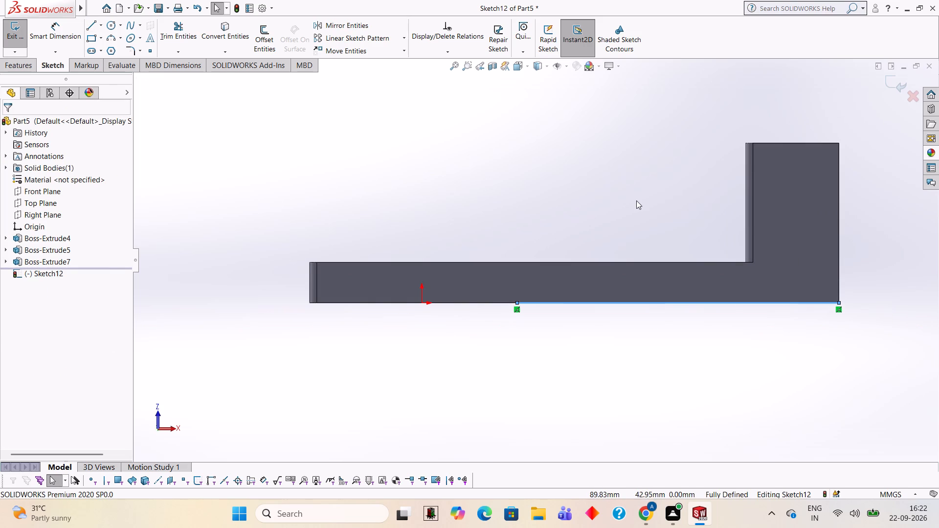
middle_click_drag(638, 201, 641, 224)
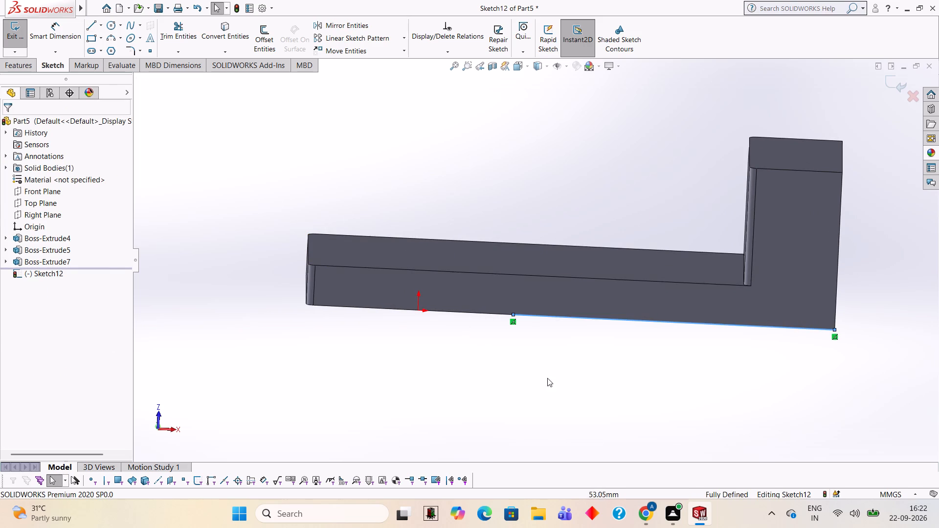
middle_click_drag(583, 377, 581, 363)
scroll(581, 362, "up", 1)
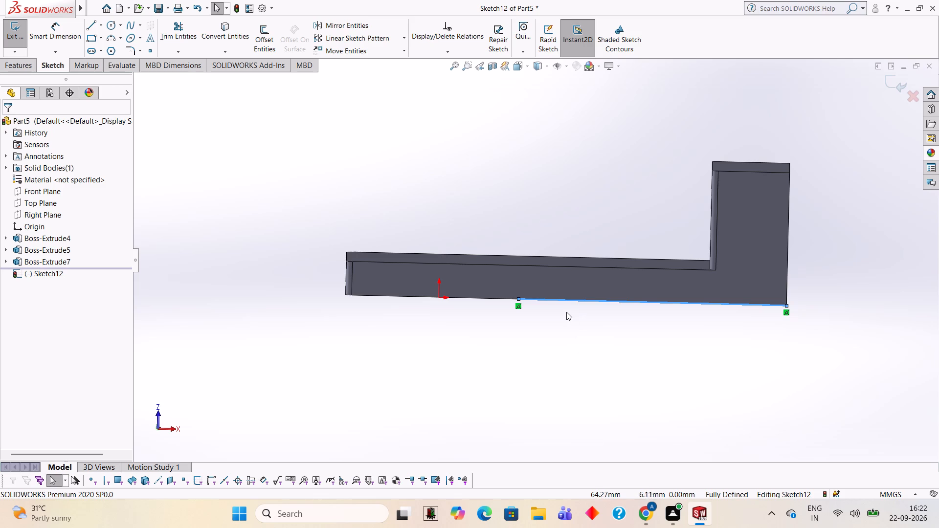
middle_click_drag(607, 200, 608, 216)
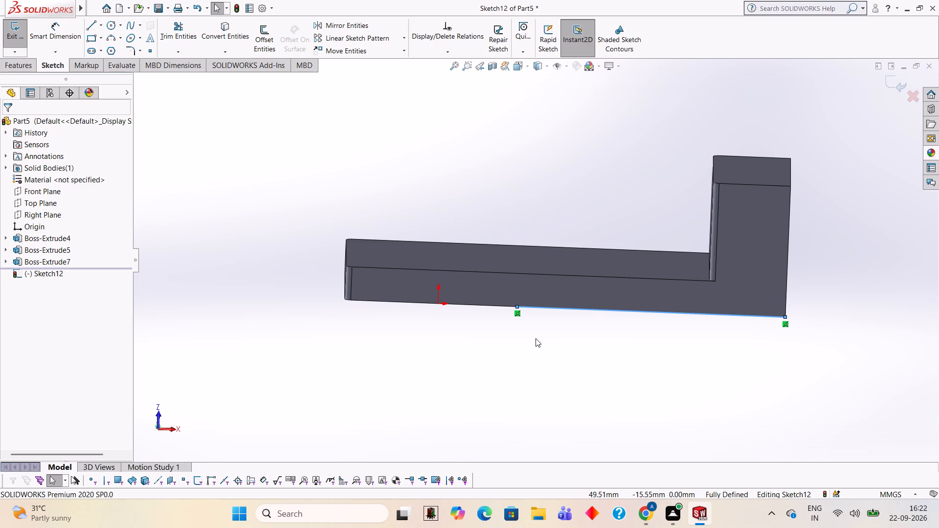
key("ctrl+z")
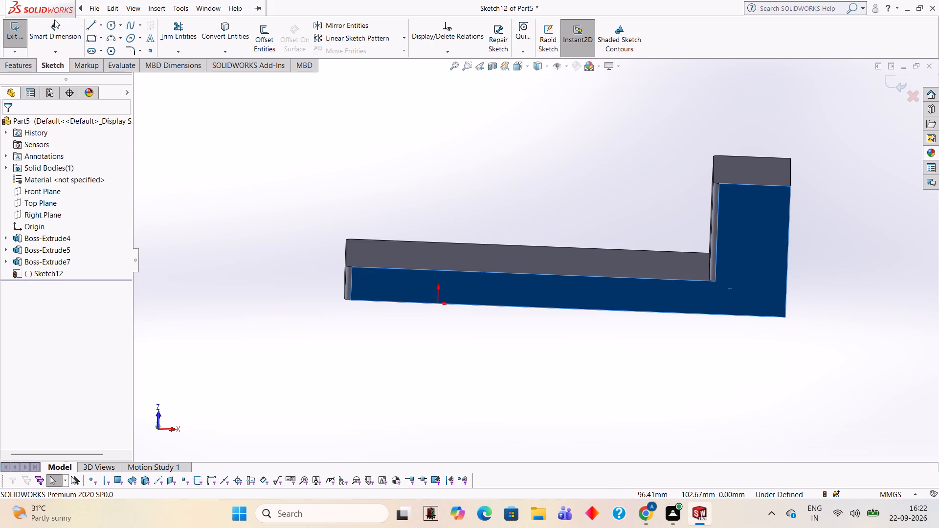
Sketch a 140 mm line along the bottom edge from the upright's outer corner, continuing with a 17 mm vertical line to the plate's upper edge.
left_click(84, 27)
left_click(85, 27)
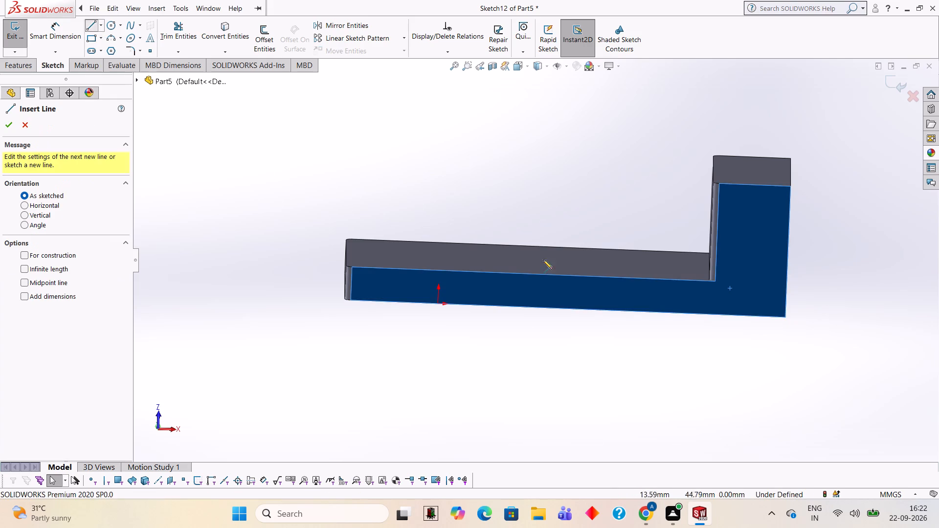
left_click(784, 316)
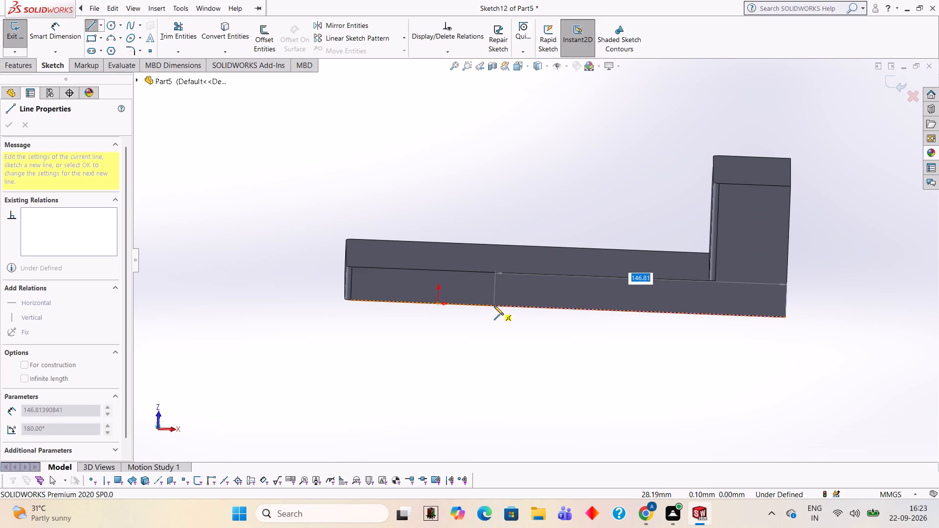
type("140")
key("Return")
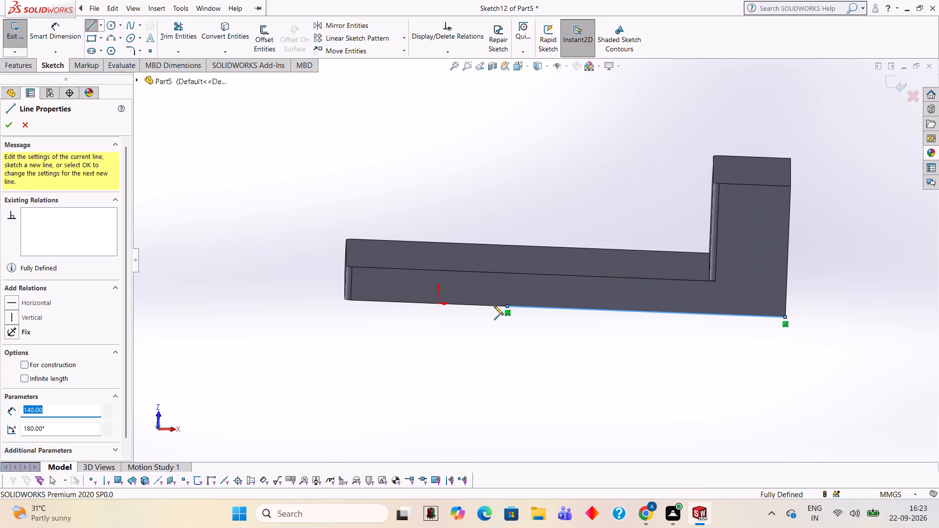
left_click(509, 271)
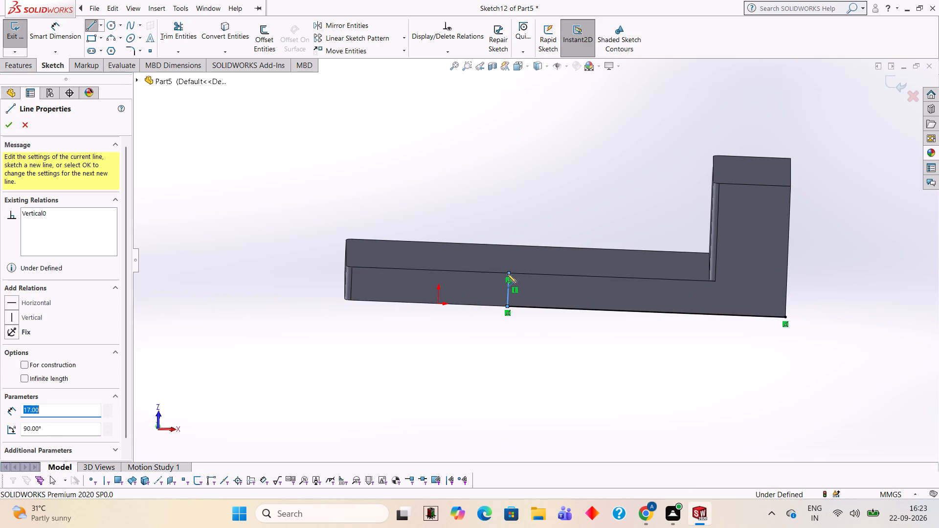
key("Escape")
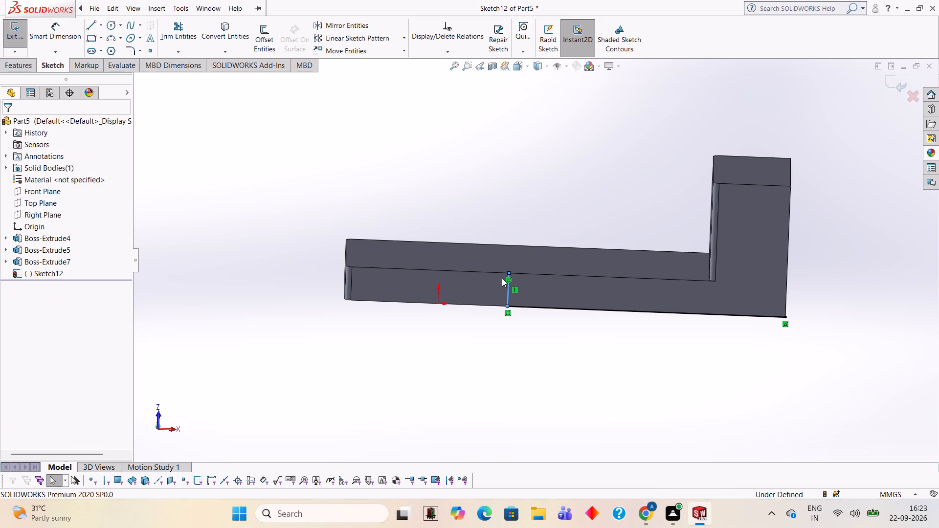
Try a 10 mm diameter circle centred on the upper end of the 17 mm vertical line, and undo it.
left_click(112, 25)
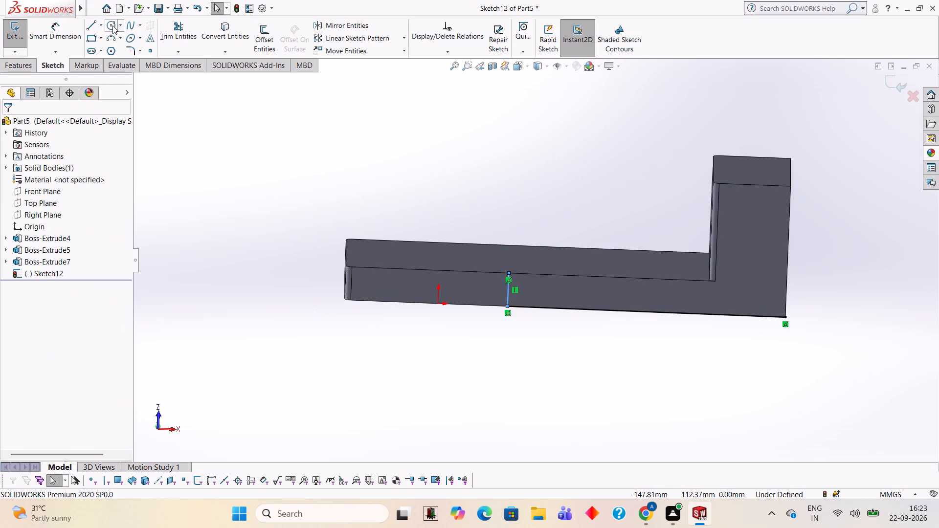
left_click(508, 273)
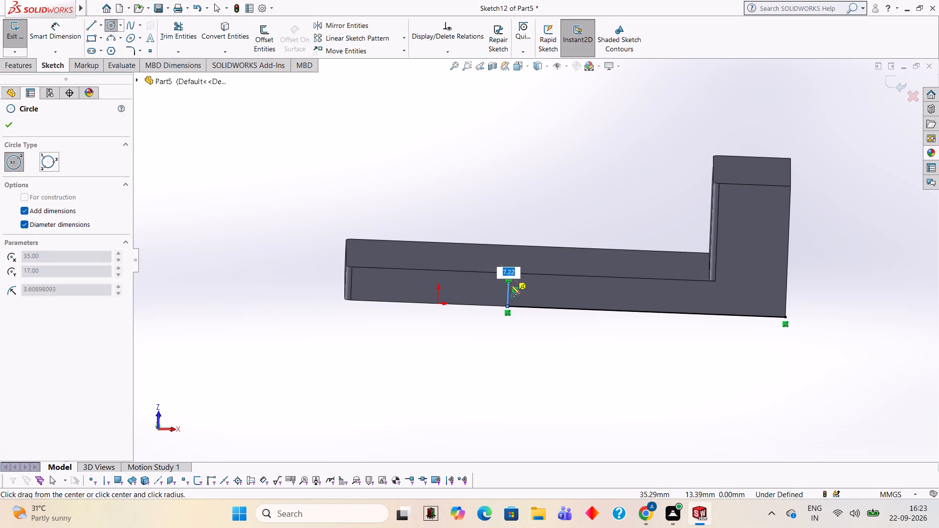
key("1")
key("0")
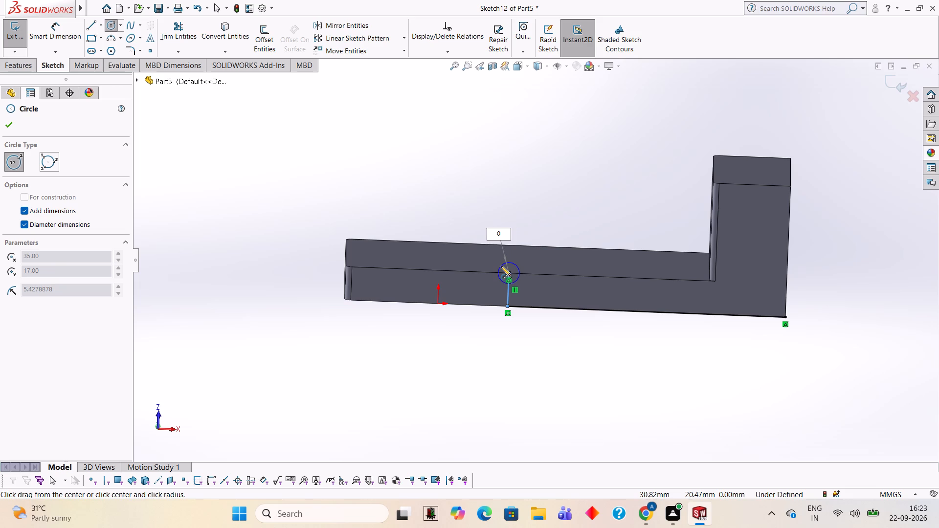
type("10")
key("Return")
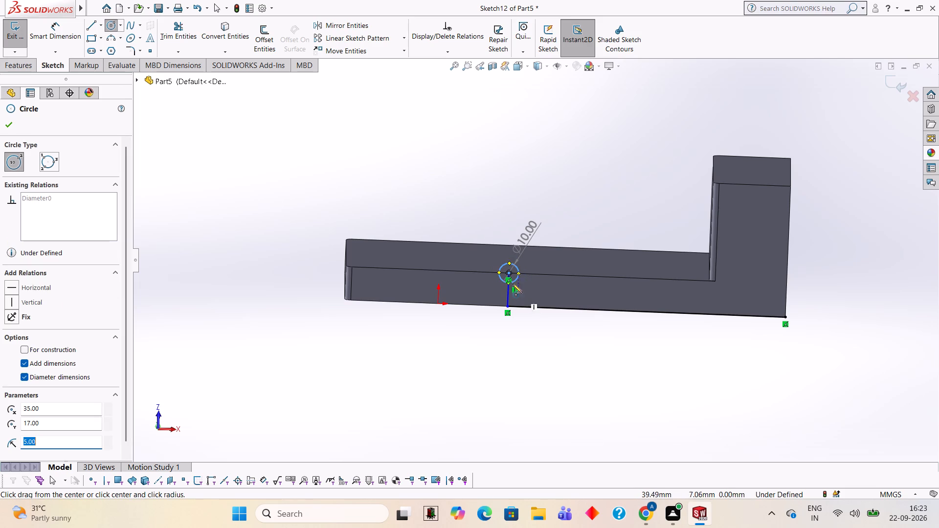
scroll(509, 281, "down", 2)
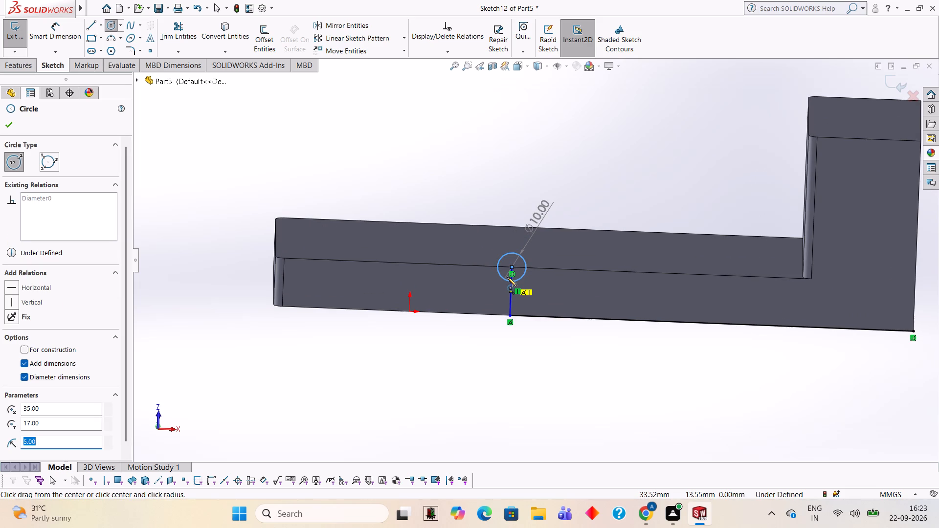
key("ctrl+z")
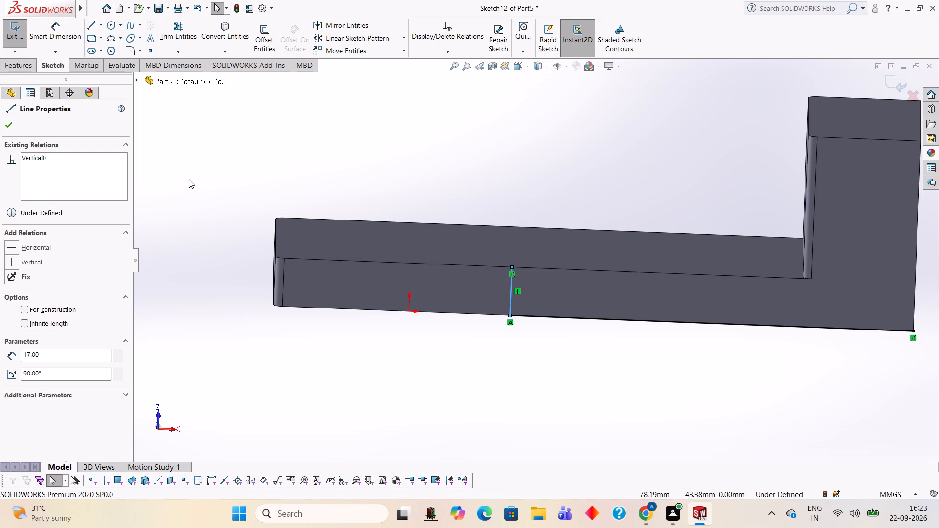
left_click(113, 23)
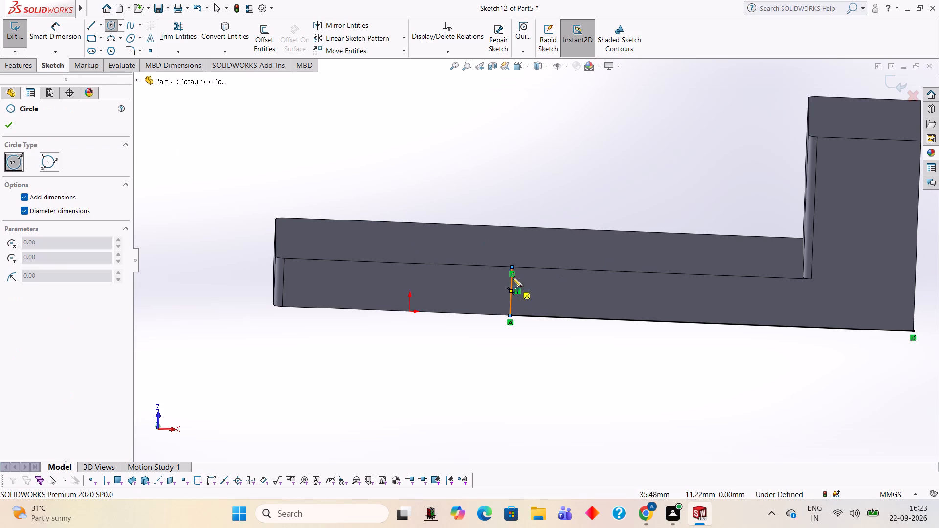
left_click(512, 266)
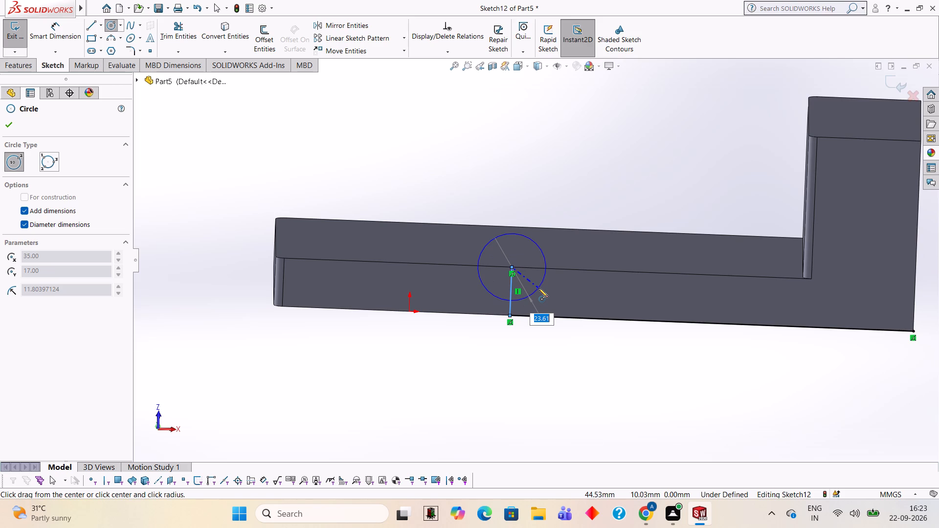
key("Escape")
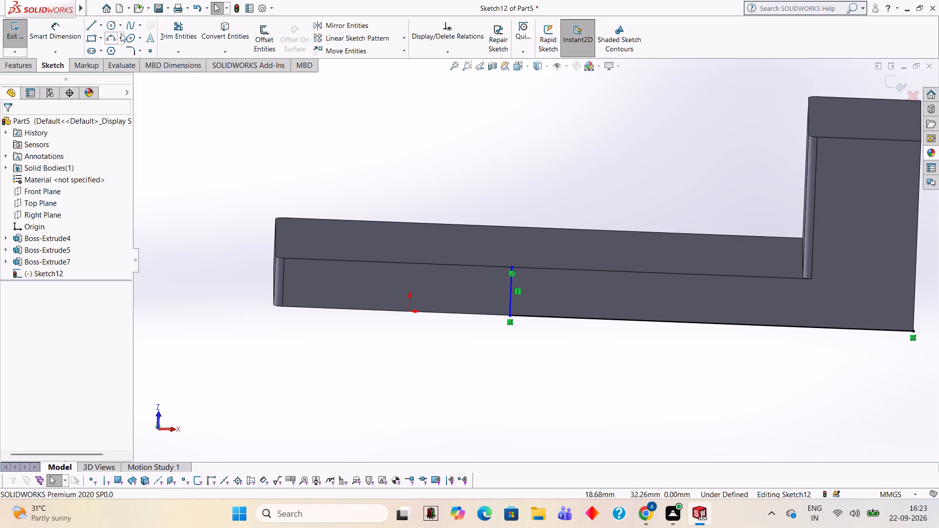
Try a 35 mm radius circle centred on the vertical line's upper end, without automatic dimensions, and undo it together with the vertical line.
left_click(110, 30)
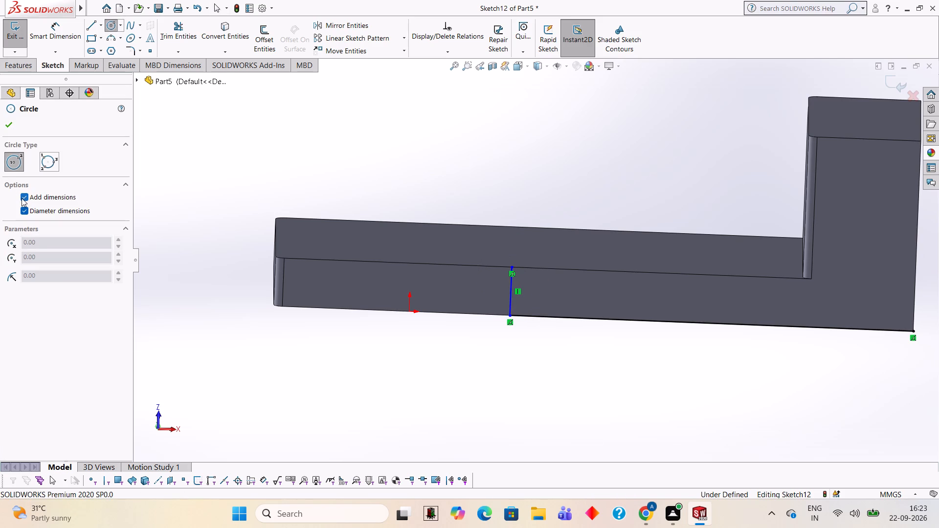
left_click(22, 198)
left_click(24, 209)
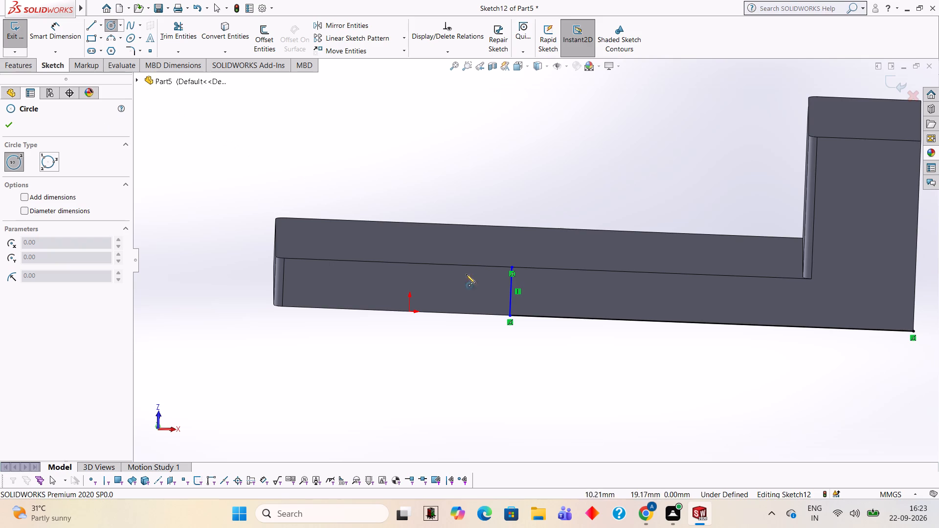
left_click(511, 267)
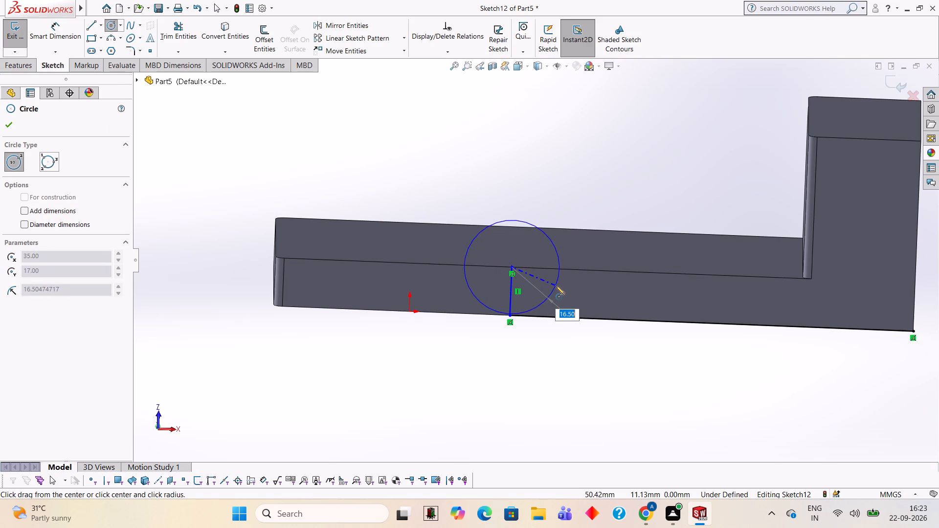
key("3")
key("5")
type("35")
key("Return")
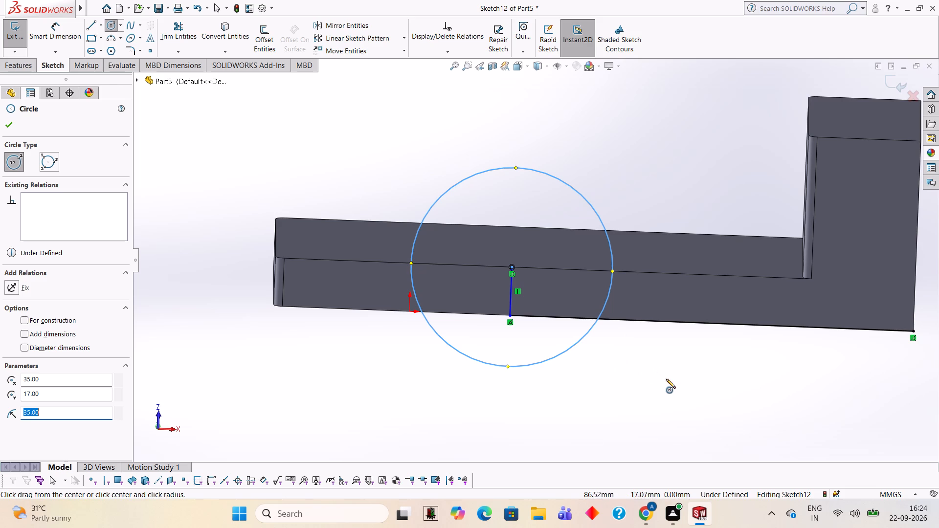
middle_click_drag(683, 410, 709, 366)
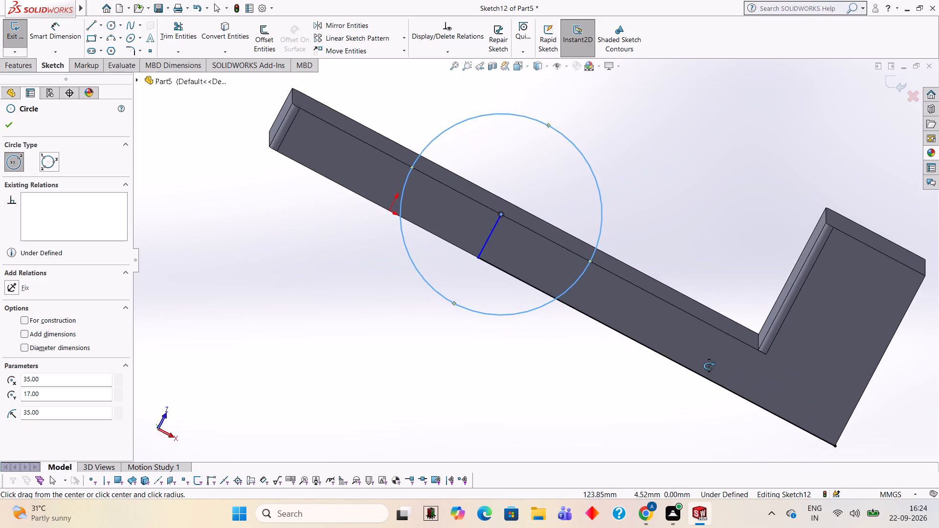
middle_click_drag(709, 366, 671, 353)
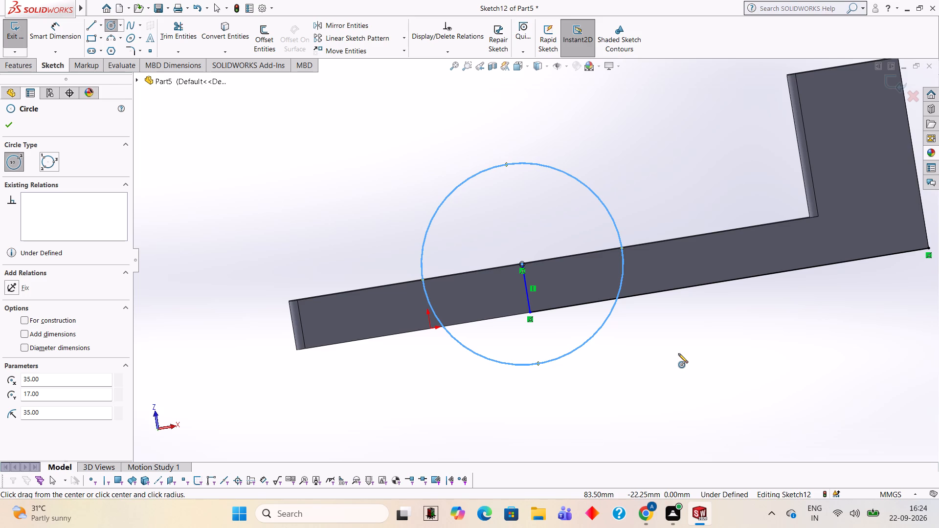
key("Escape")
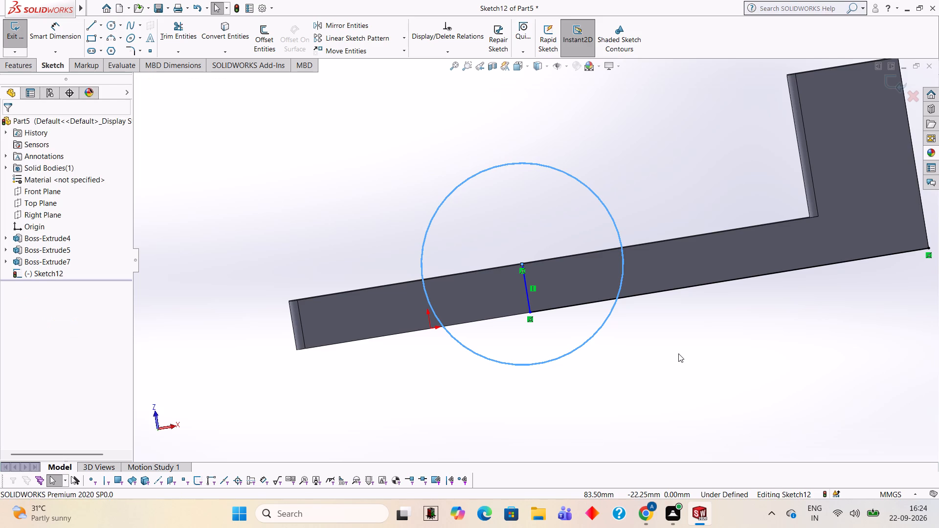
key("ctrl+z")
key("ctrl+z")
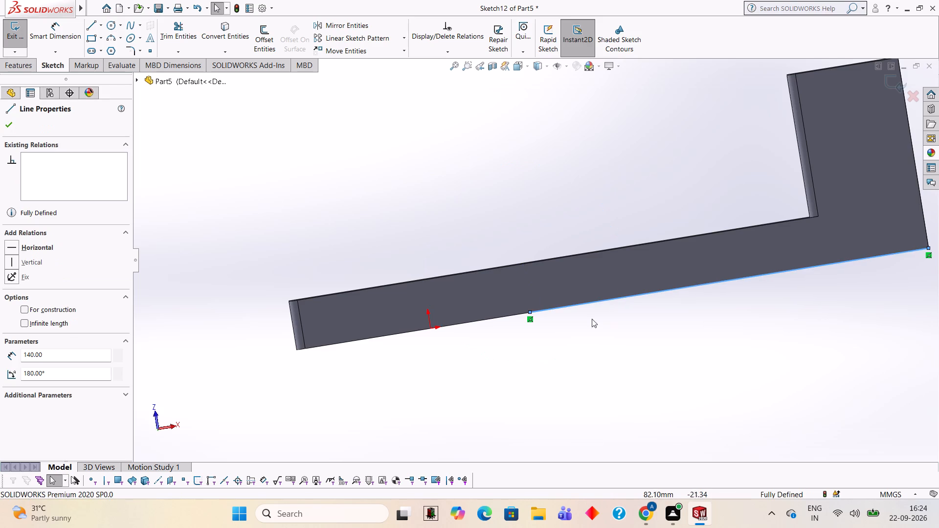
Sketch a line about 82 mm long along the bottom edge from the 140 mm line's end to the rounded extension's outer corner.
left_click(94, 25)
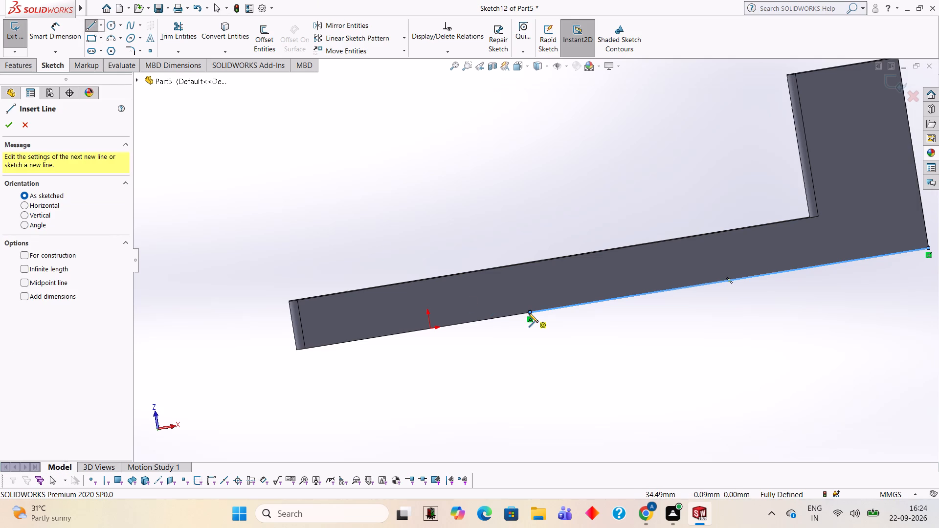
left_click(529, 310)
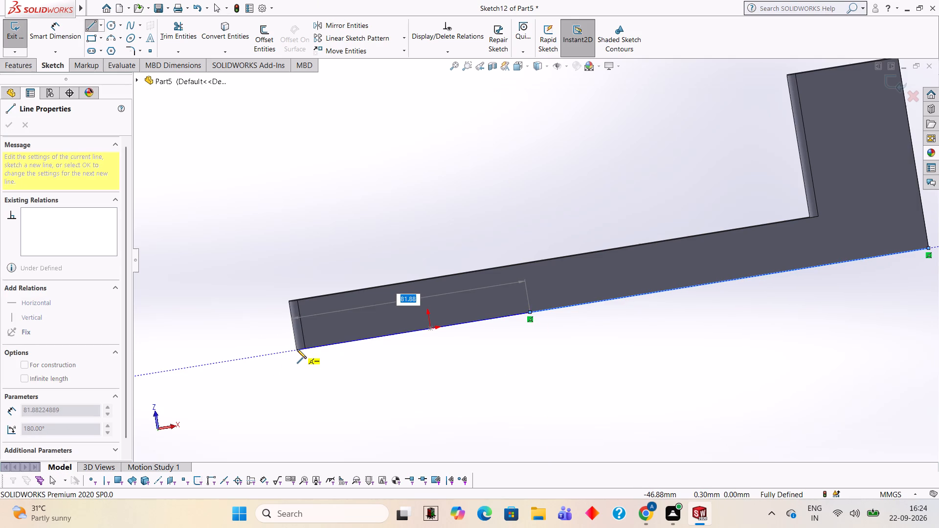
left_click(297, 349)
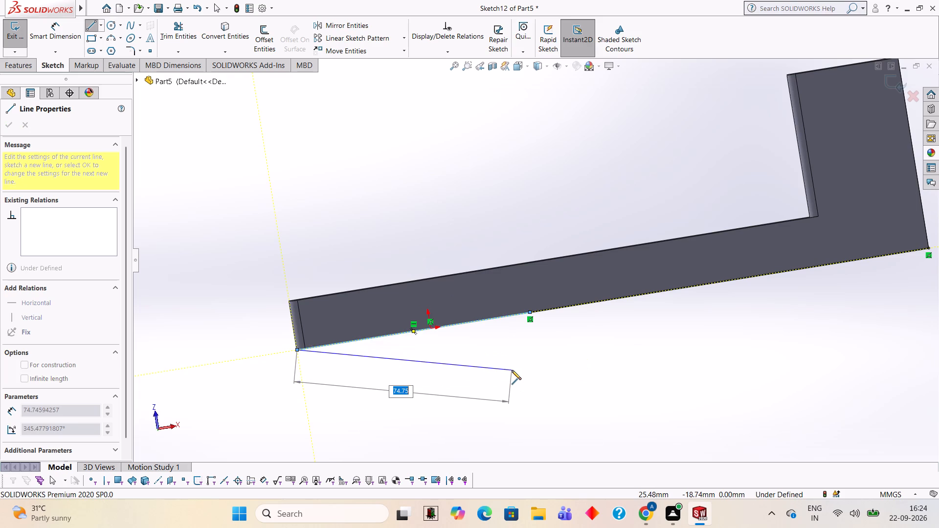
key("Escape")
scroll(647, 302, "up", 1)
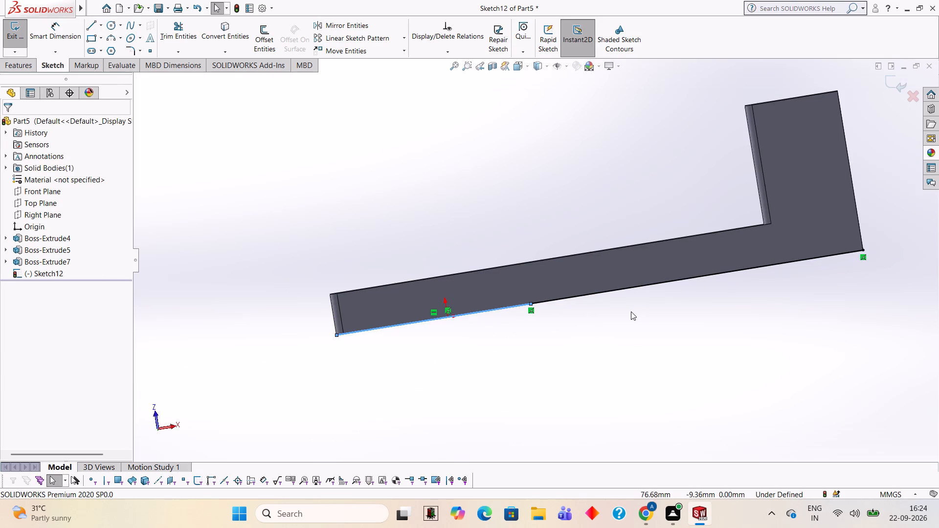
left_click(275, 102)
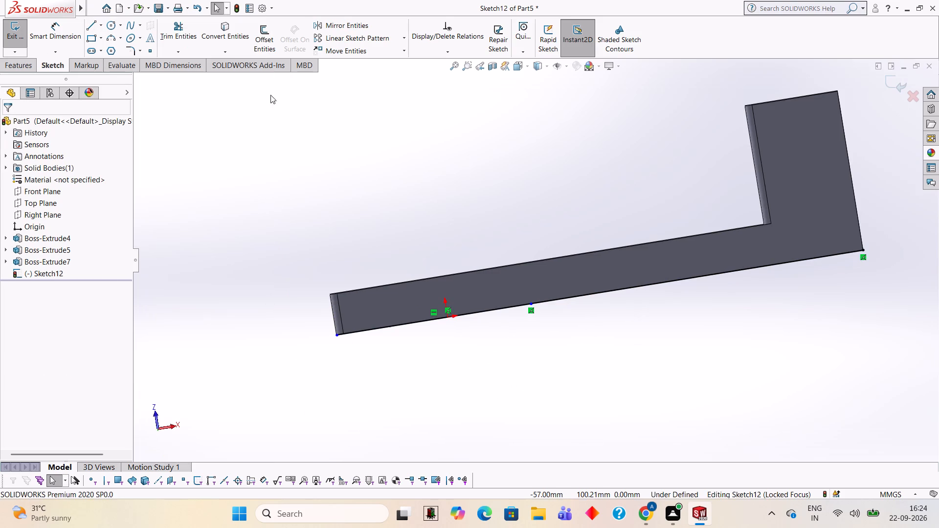
Measure the full bottom-edge length between the extension's outer corner and the upright's outer corner with a trial Smart Dimension.
left_click(63, 26)
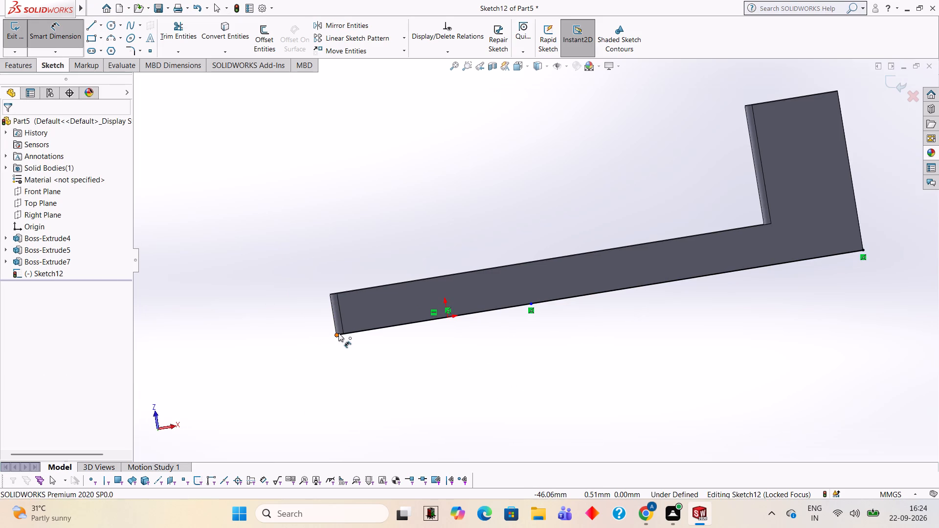
left_click(333, 333)
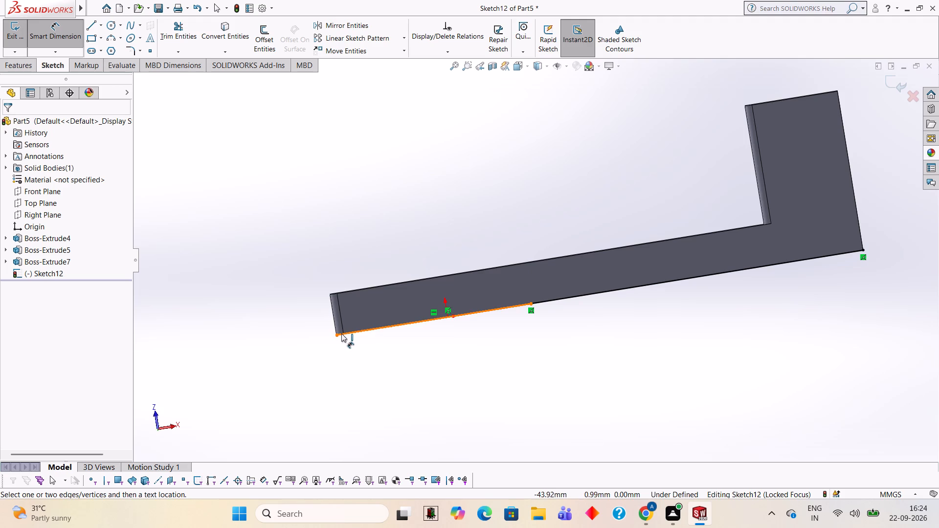
left_click(336, 335)
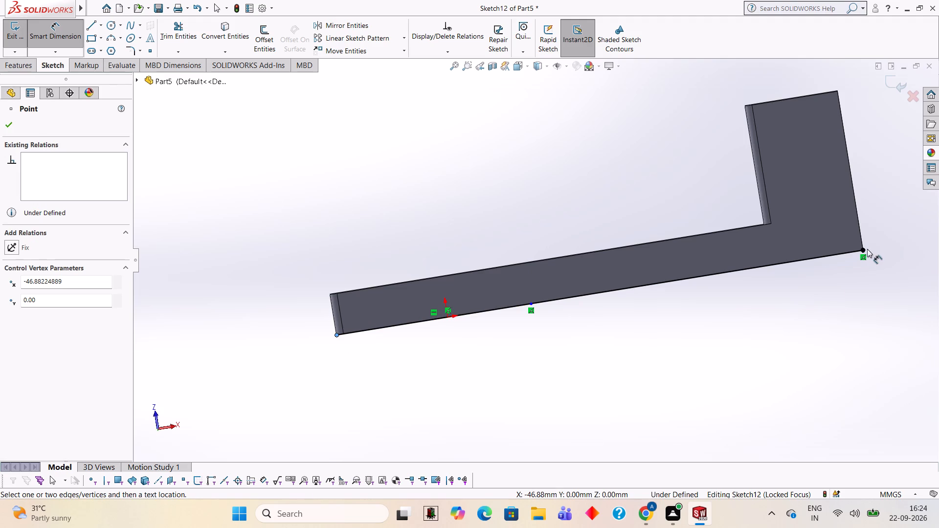
left_click(862, 249)
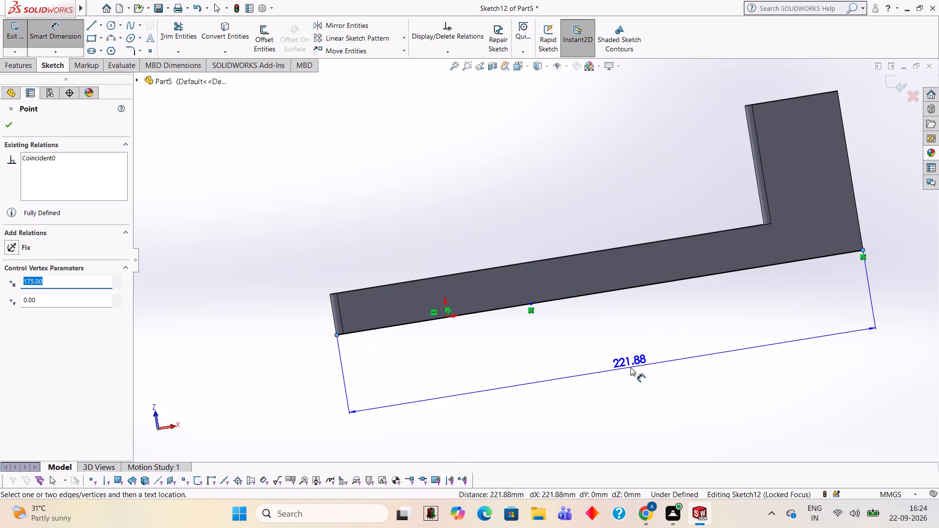
key("Escape")
Undo the bottom-edge lines, the side-face sketch and the rounded extension's extrusion, returning to the extension's profile sketch.
key("ctrl+z")
key("ctrl+z")
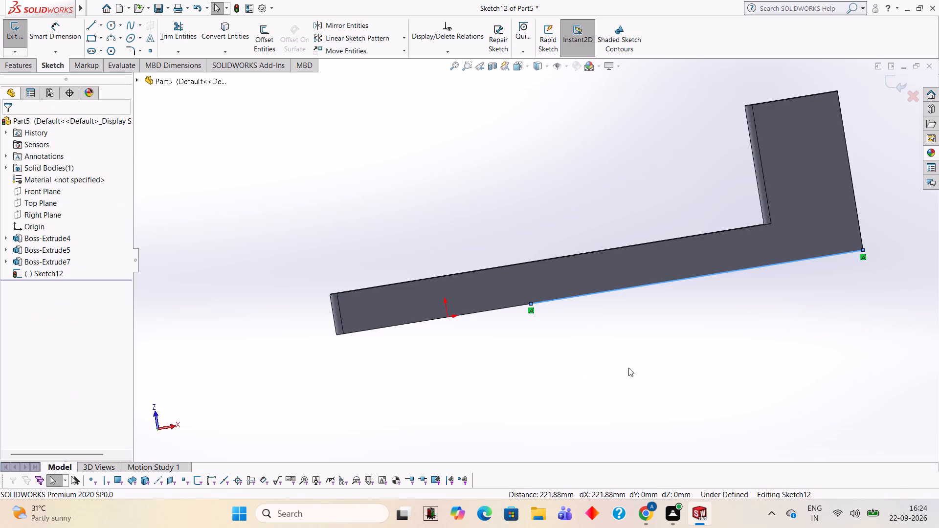
key("ctrl+z")
key("ctrl+z")
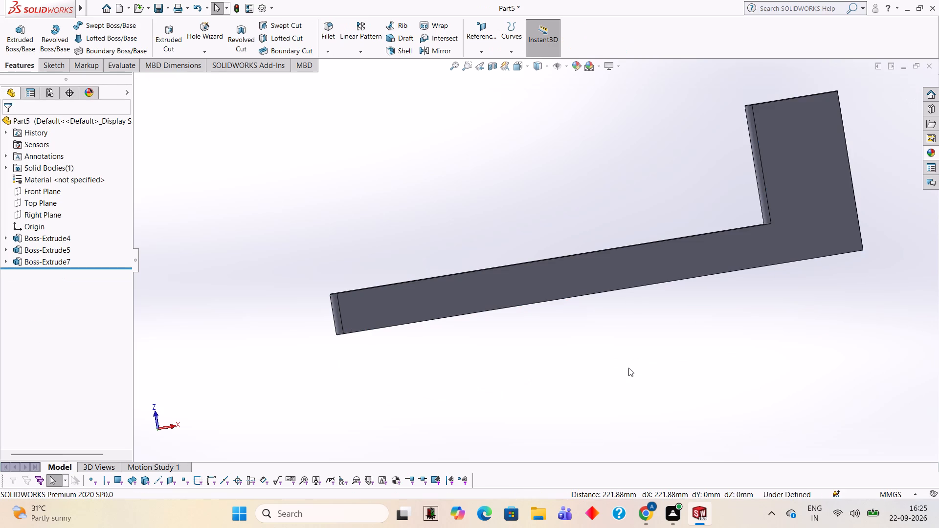
key("ctrl+z")
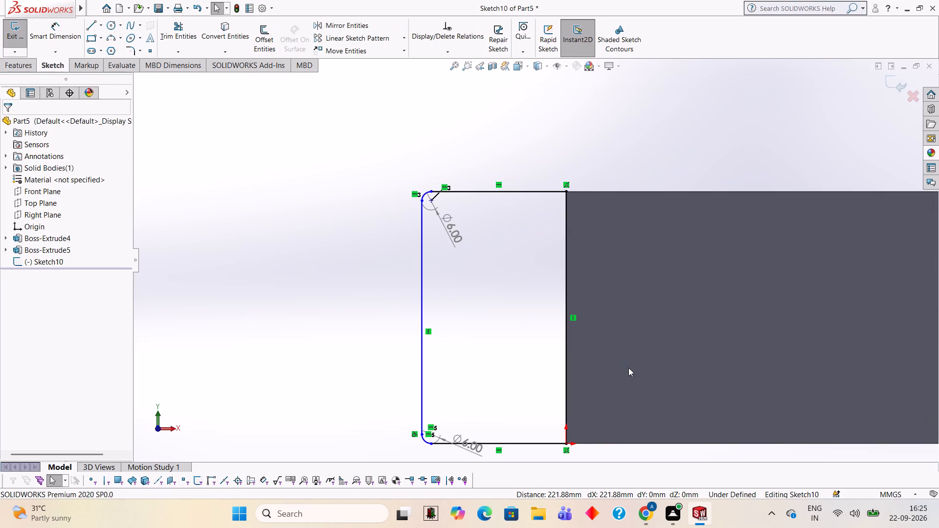
Try to dimension the plate's length on the side face between its end corners, and between its opposite end edges.
middle_click_drag(850, 397, 811, 337)
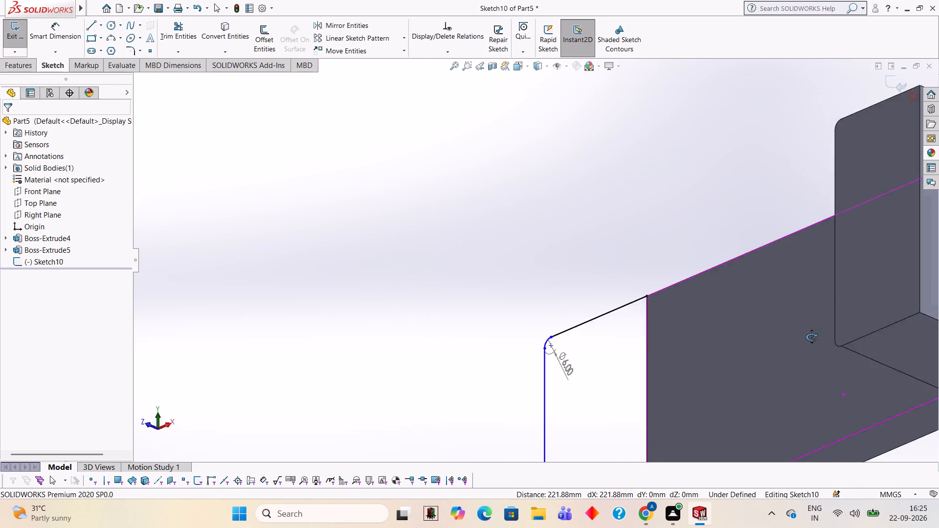
middle_click_drag(811, 337, 821, 352)
scroll(842, 333, "up", 3)
middle_click_drag(791, 368, 816, 368)
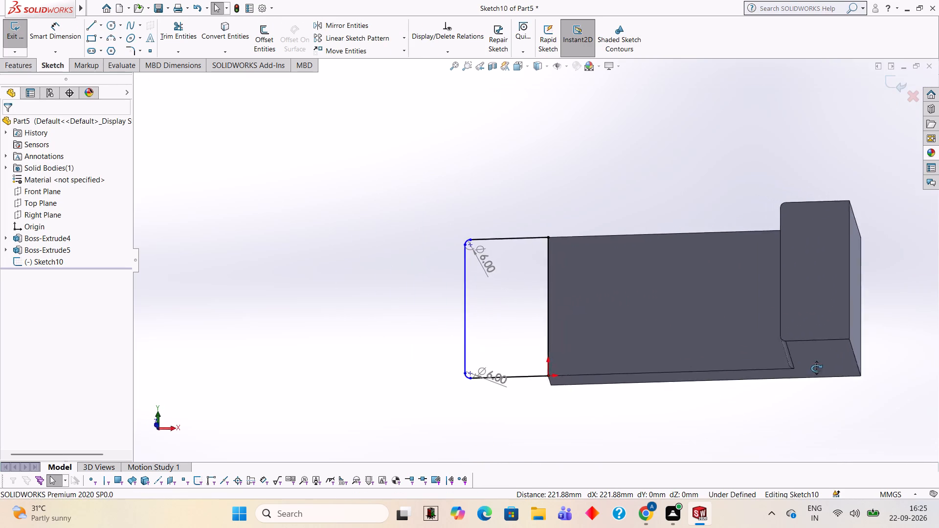
middle_click_drag(816, 368, 828, 378)
left_click(622, 154)
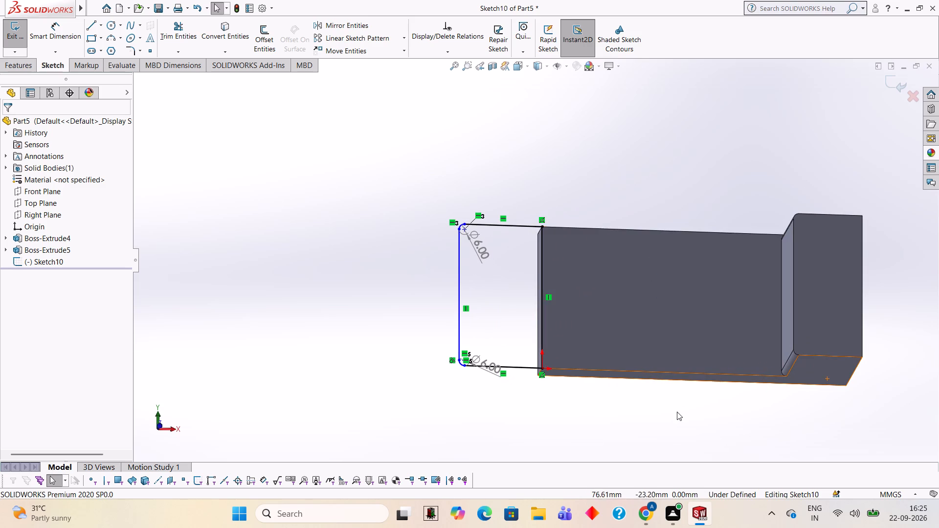
middle_click_drag(676, 412, 657, 230)
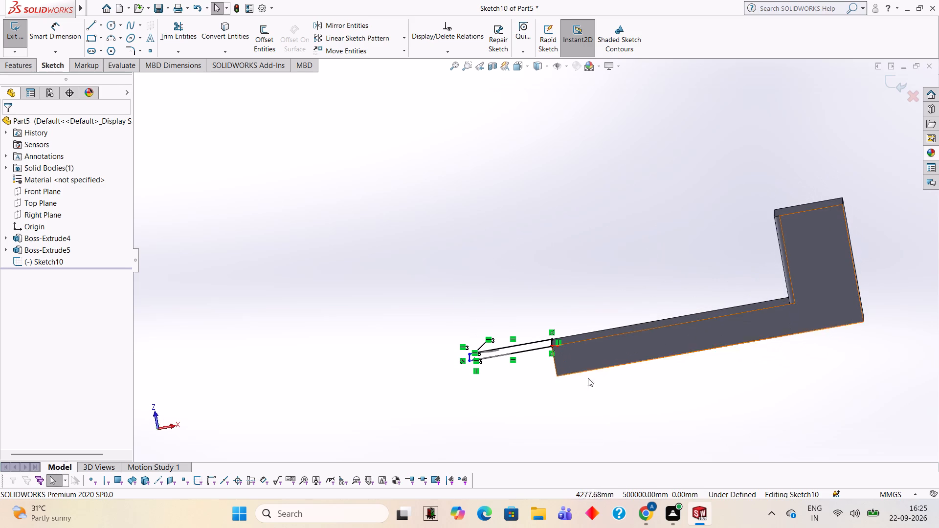
left_click(72, 35)
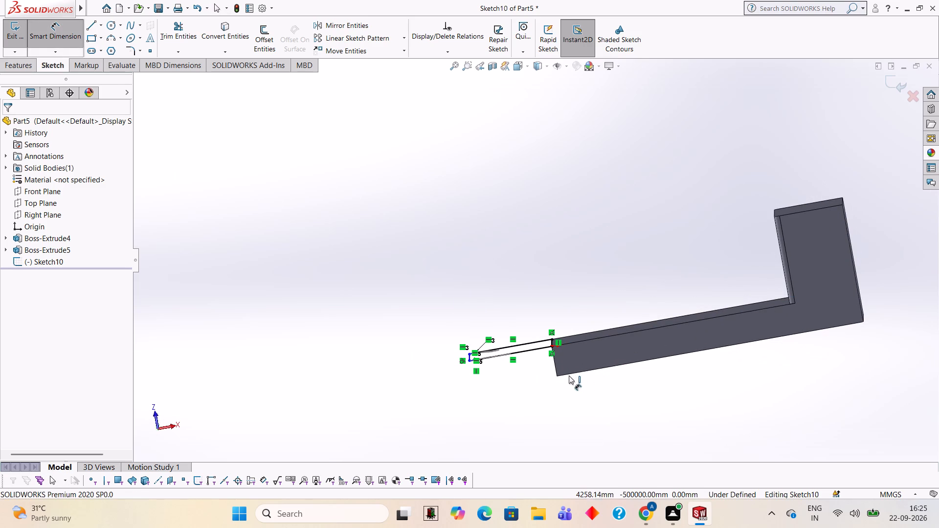
left_click(556, 377)
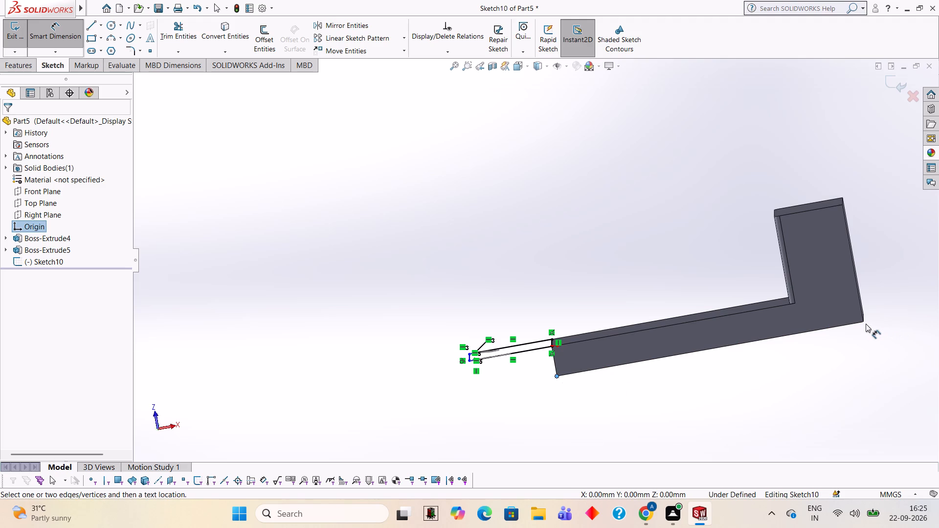
middle_click_drag(758, 374, 764, 371)
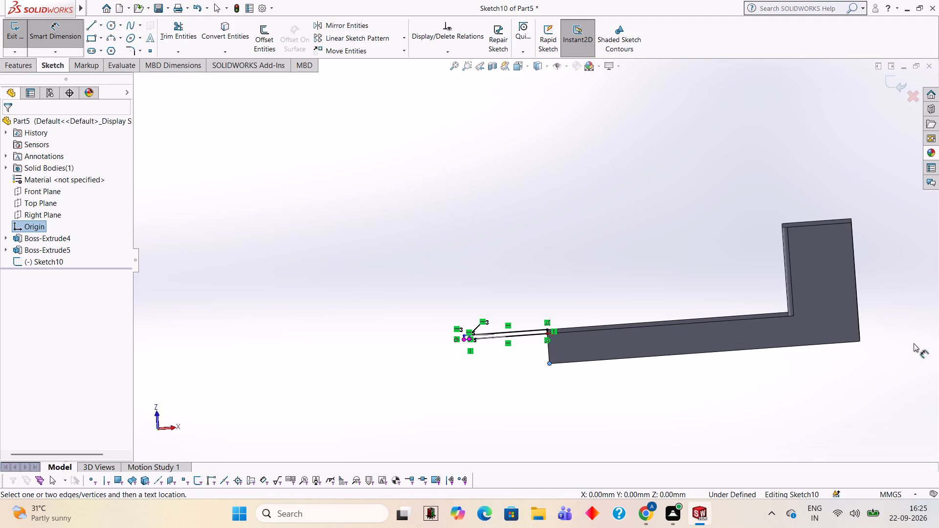
scroll(894, 329, "down", 2)
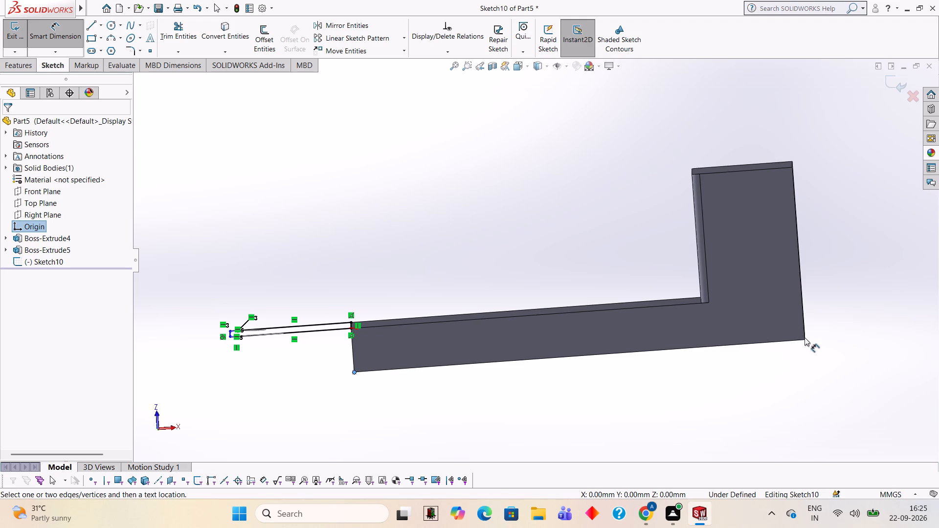
key("Escape")
left_click(351, 347)
left_click(800, 297)
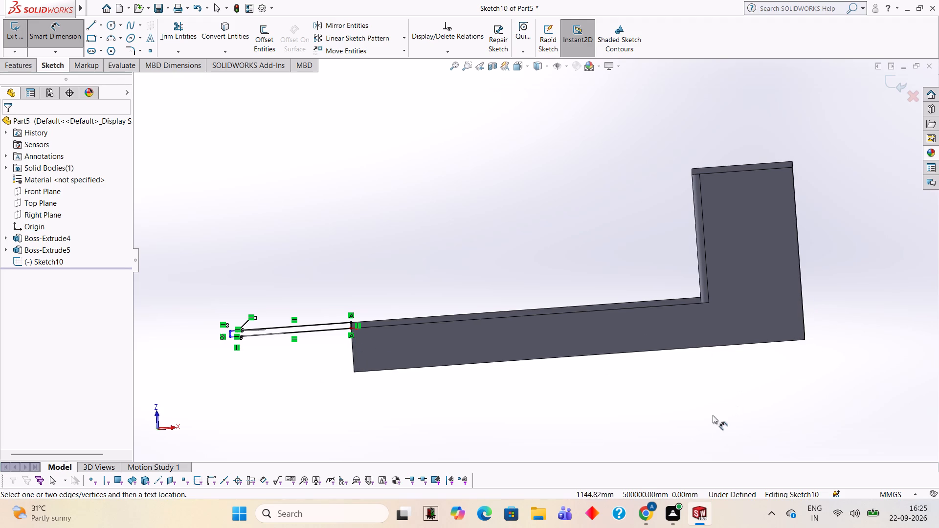
left_click(769, 272)
key("Escape")
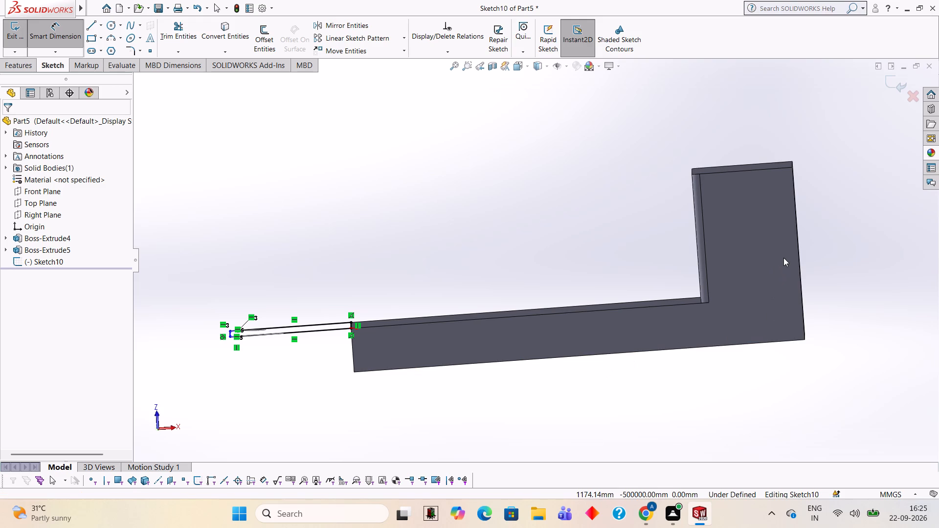
Select the L-shaped side face and undo the last change in the extension's profile sketch.
left_click(783, 258)
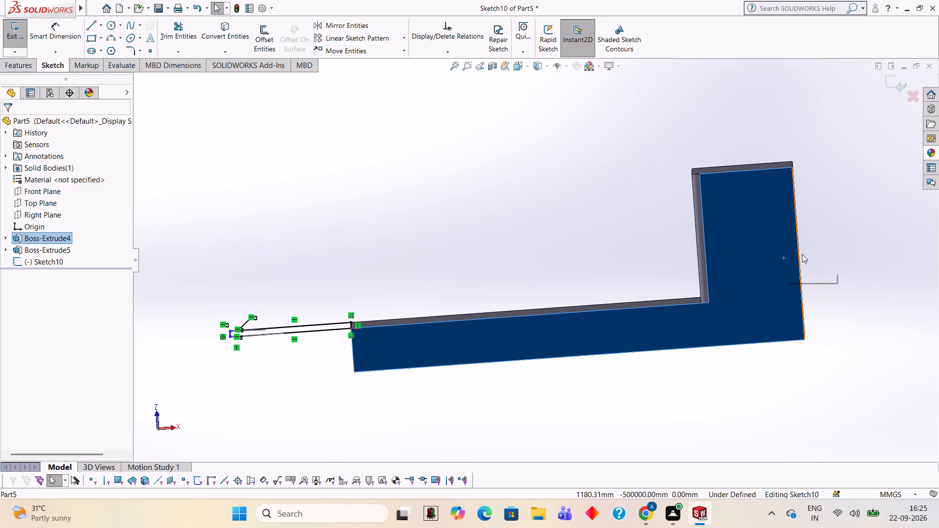
key("ctrl+z")
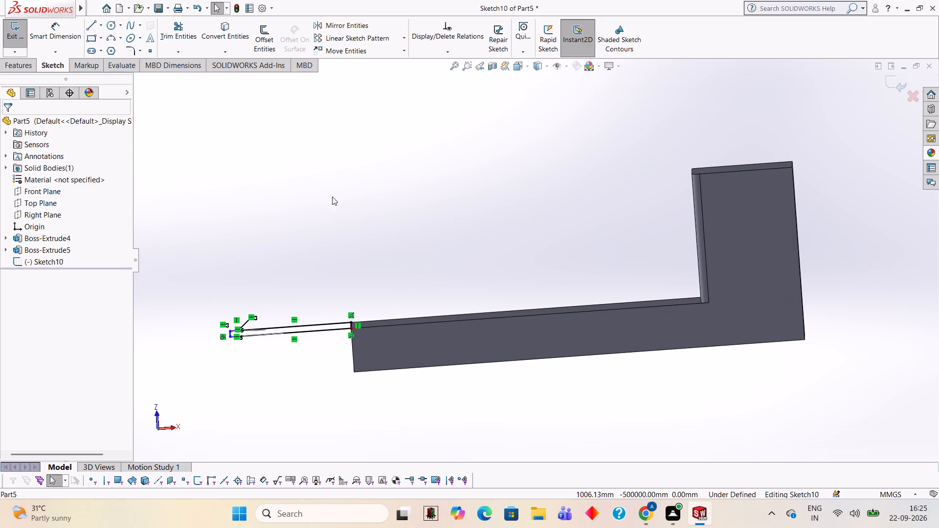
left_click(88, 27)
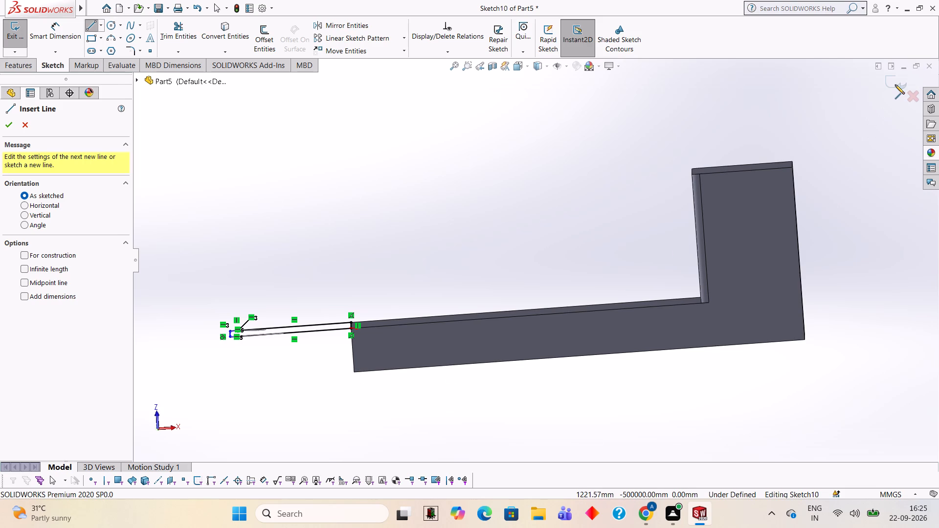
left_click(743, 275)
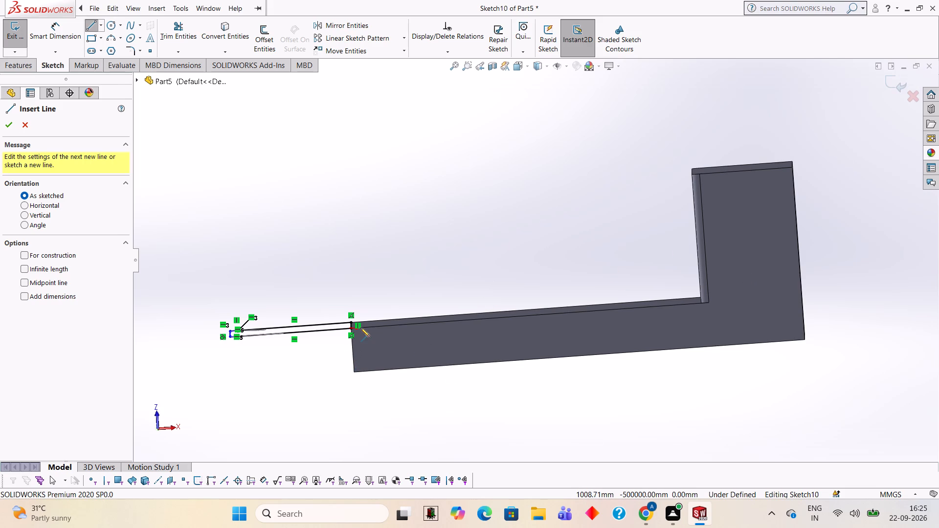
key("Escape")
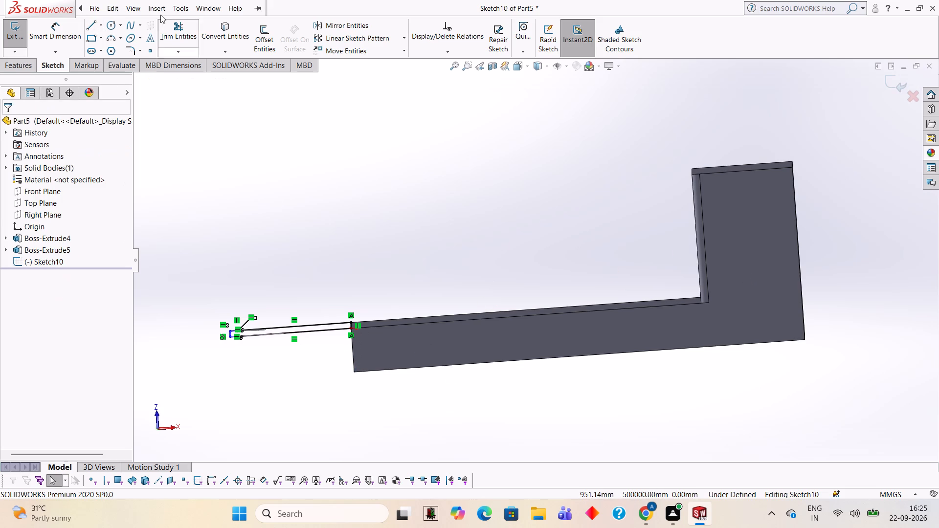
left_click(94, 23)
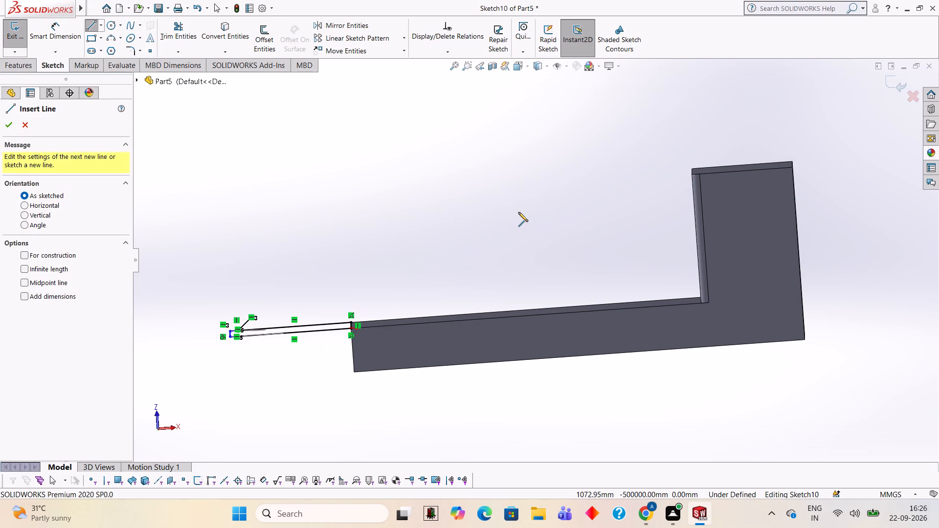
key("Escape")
Undo the most recent edits in the rounded extension's profile sketch and exit the sketch.
key("ctrl+z")
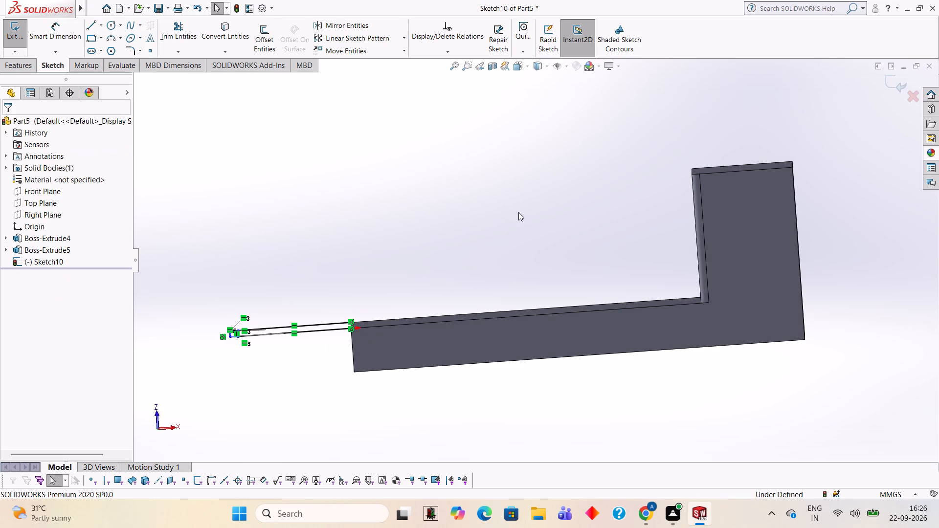
key("ctrl+z")
key("ctrl+z")
key("ctrl+z")
key("ctrl+z")
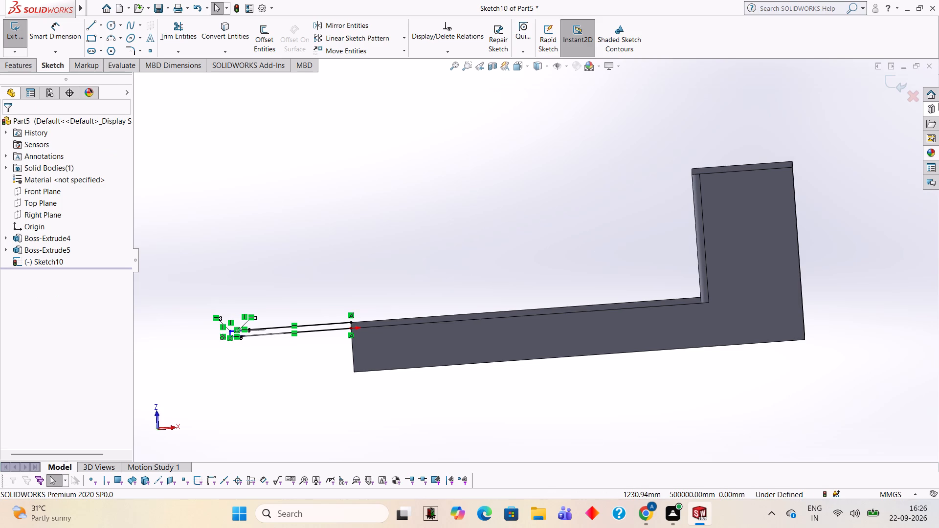
left_click(899, 78)
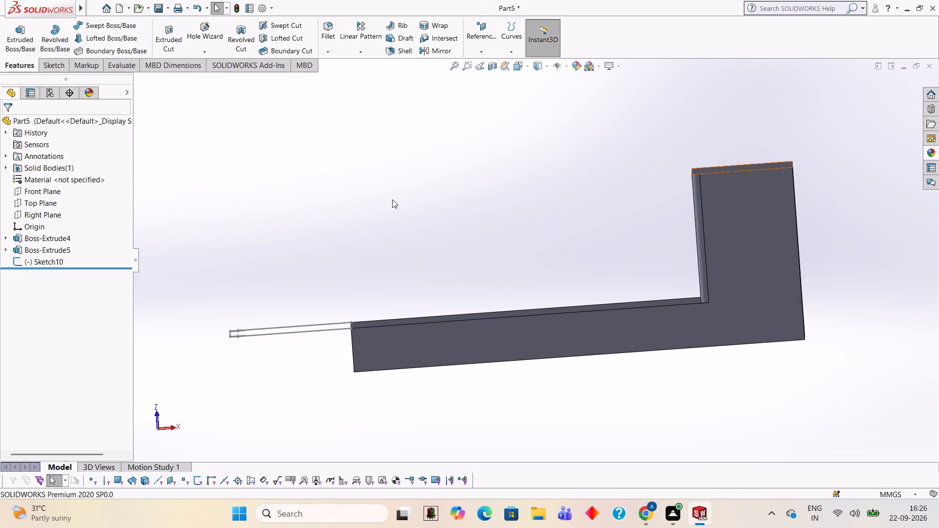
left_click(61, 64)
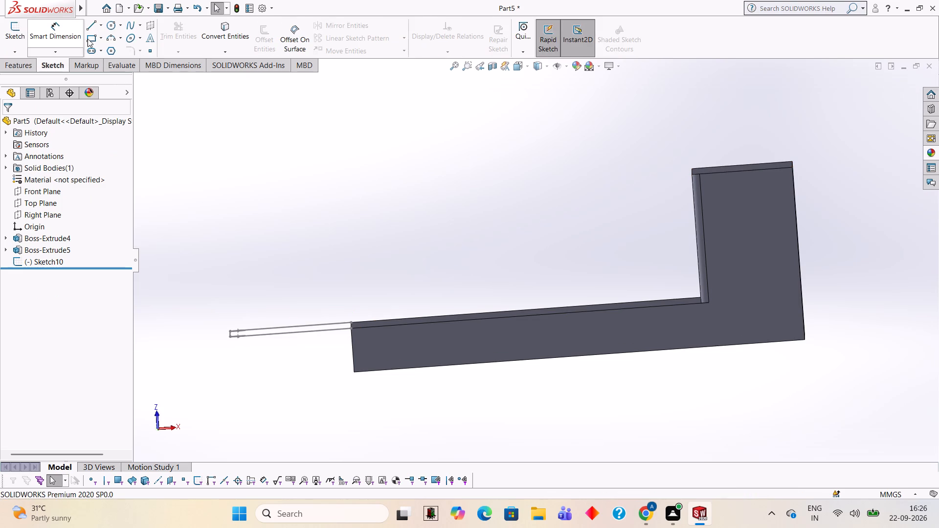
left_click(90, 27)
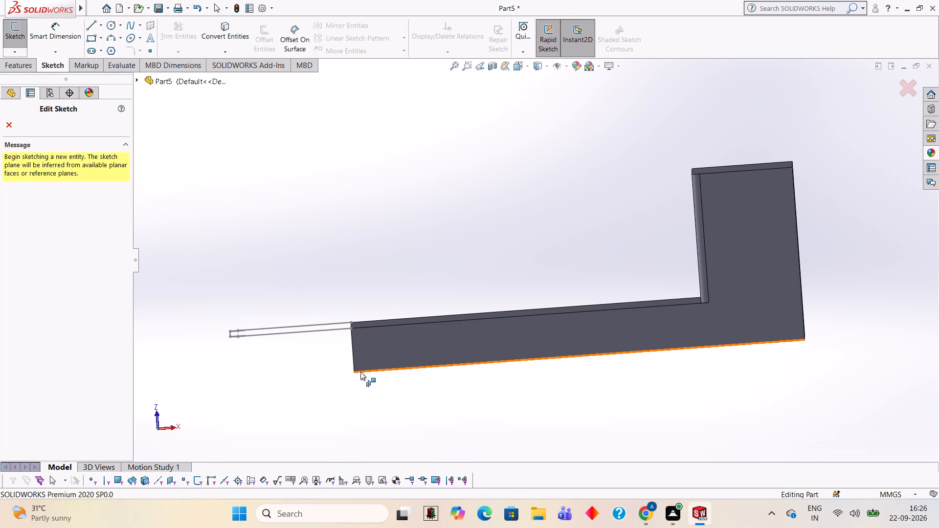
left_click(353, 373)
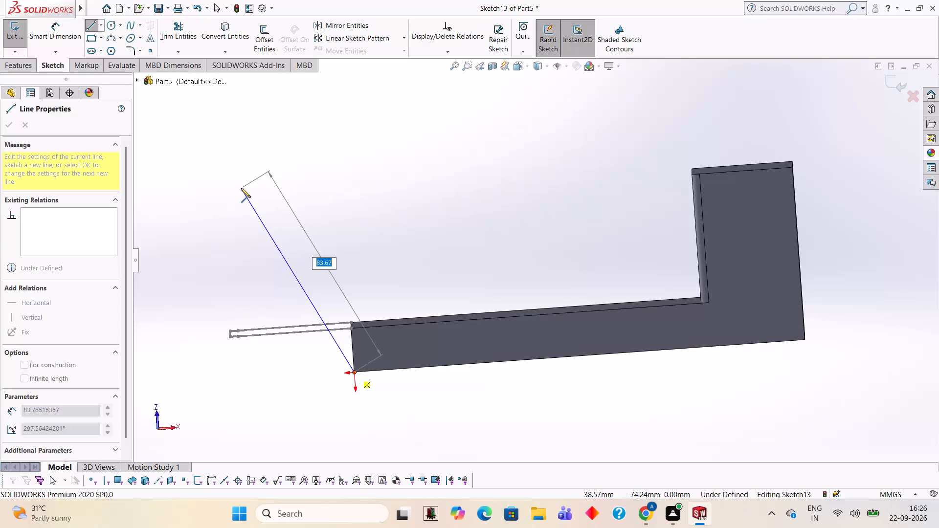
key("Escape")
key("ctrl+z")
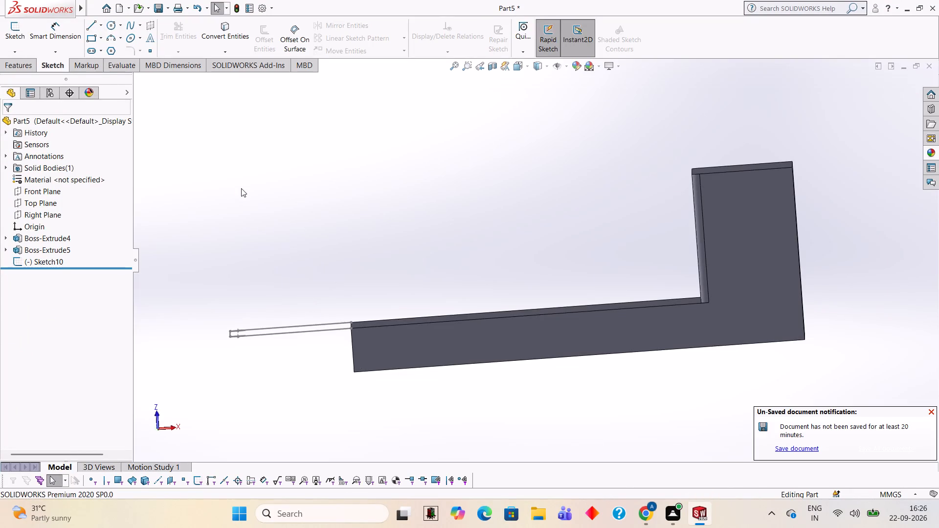
Undo the remaining circles and lines of the rounded extension's profile sketch until it is empty.
key("ctrl+z")
key("ctrl+z")
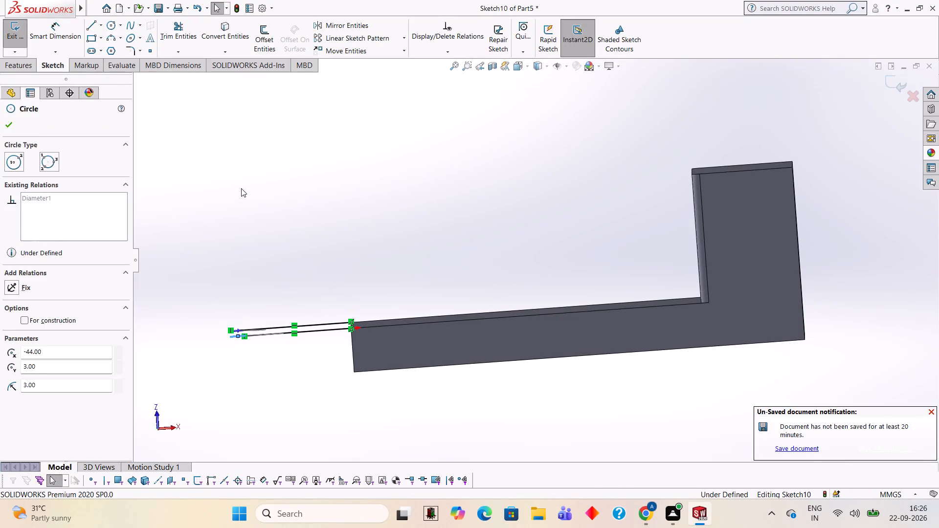
key("ctrl+z")
key("ctrl+z")
key("ctrl+z")
key("ctrl+z")
key("ctrl+z")
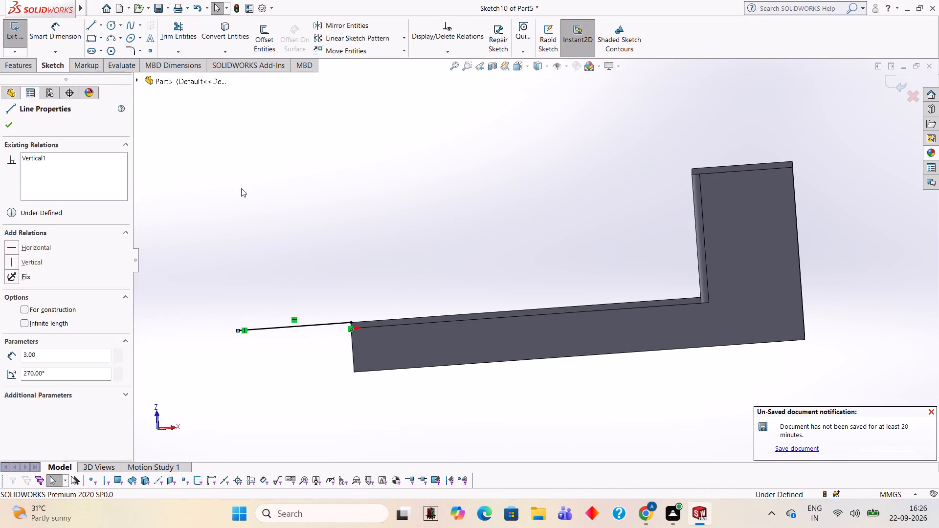
key("ctrl+z")
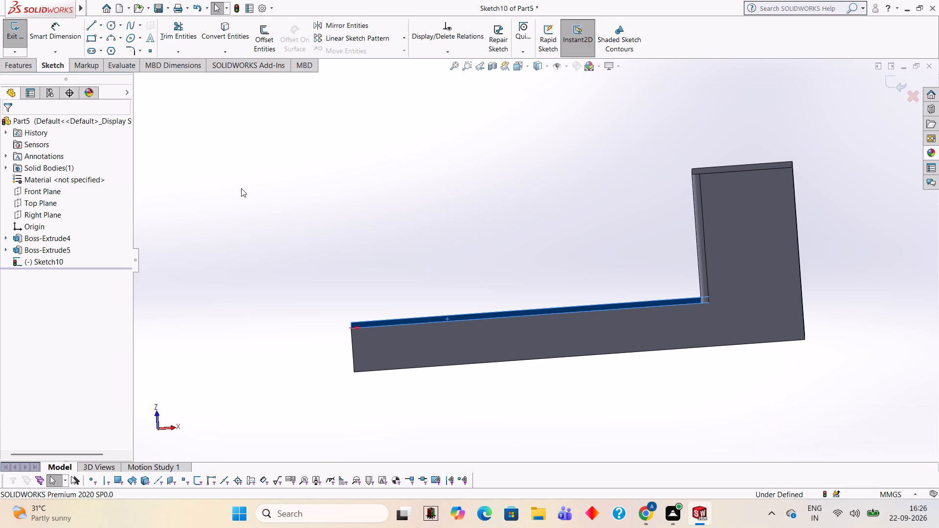
left_click(241, 188)
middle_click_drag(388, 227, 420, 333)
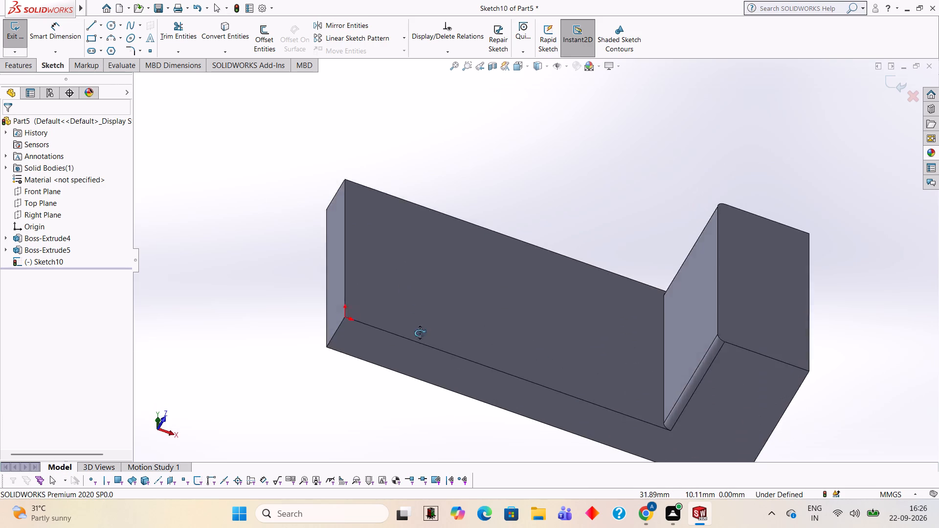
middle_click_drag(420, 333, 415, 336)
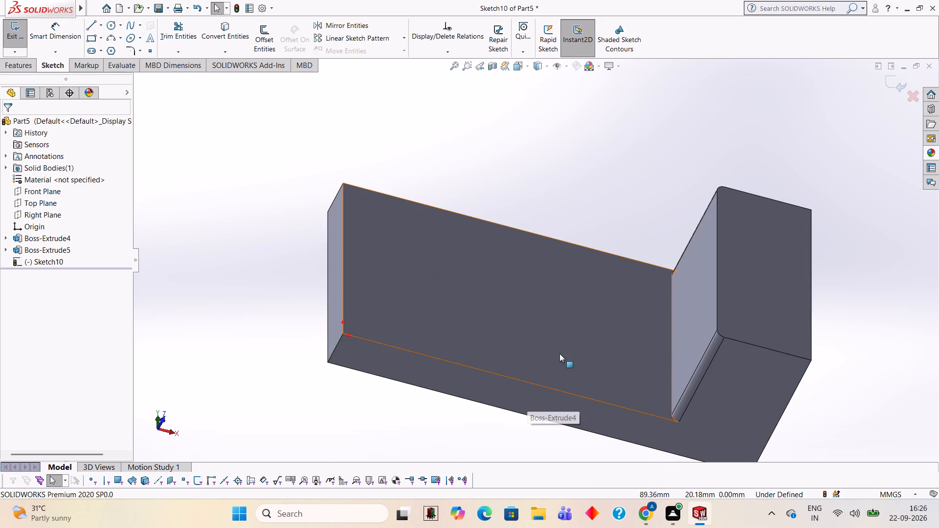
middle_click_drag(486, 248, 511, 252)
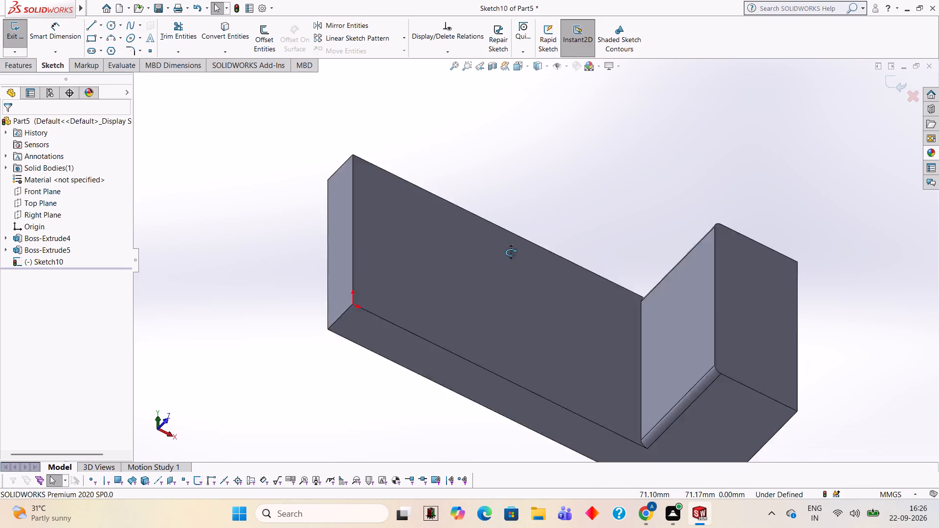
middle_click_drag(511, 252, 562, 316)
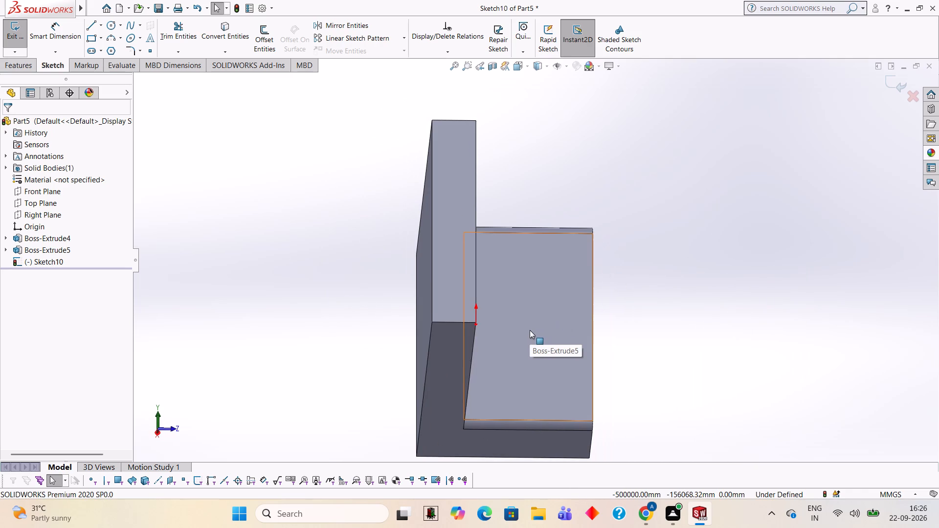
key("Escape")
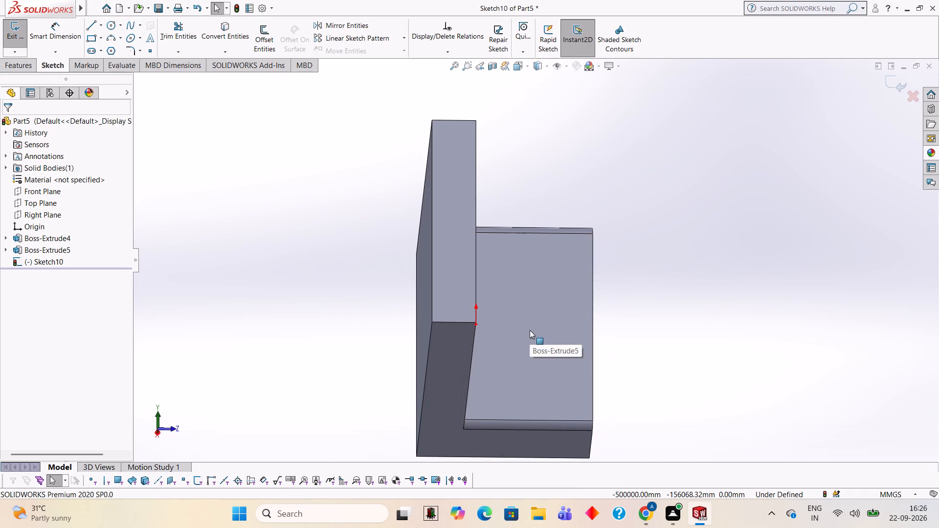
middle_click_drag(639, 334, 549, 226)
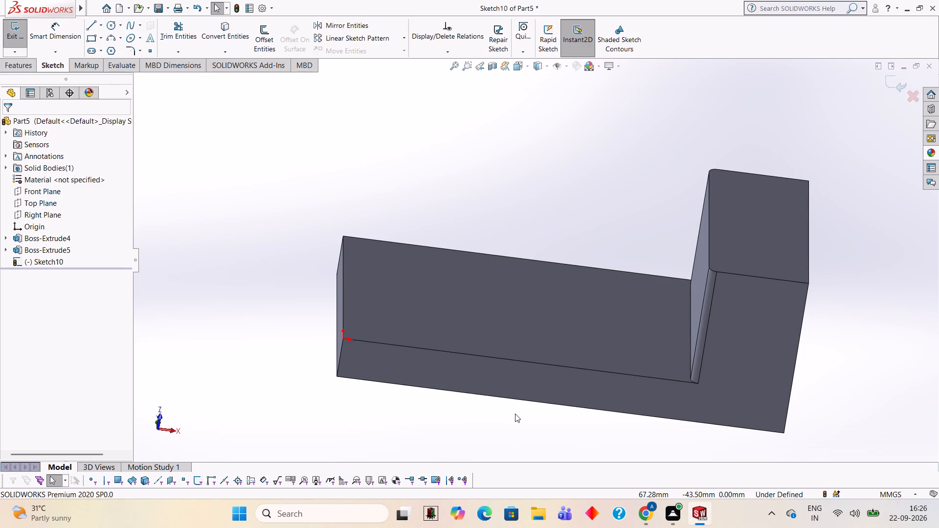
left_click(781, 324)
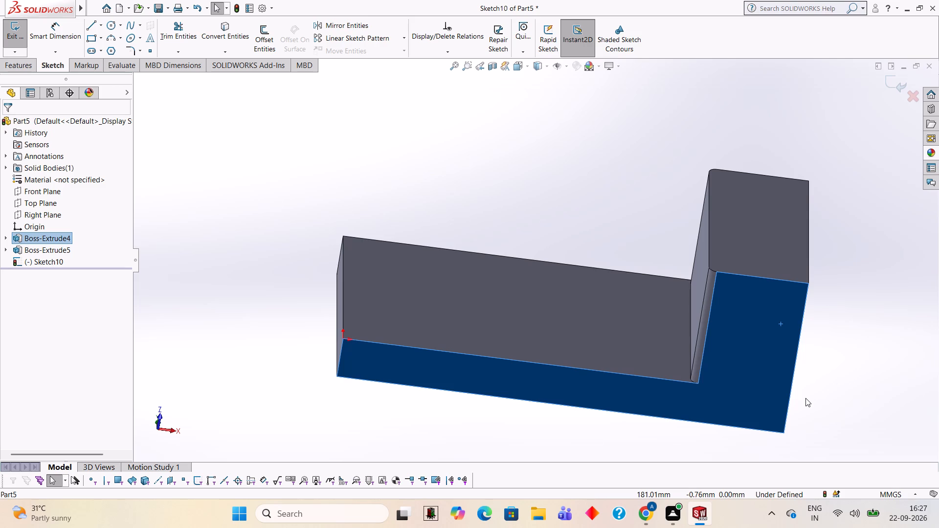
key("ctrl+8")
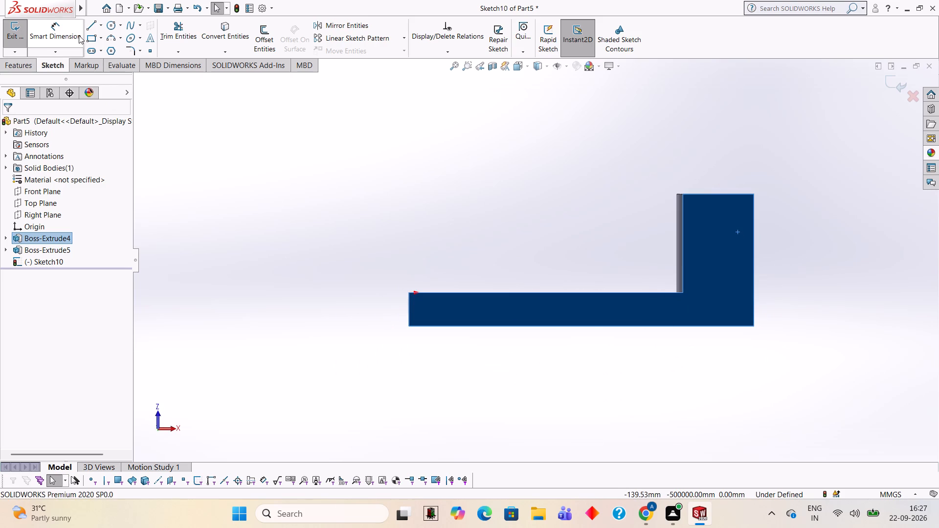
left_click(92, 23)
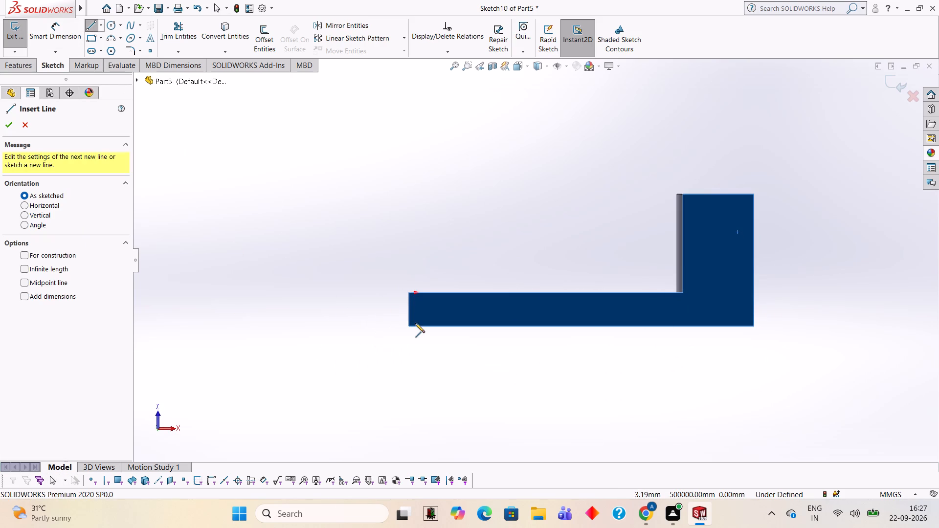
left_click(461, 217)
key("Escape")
Exit the emptied extension profile sketch without adding any geometry.
middle_click_drag(514, 239, 497, 281)
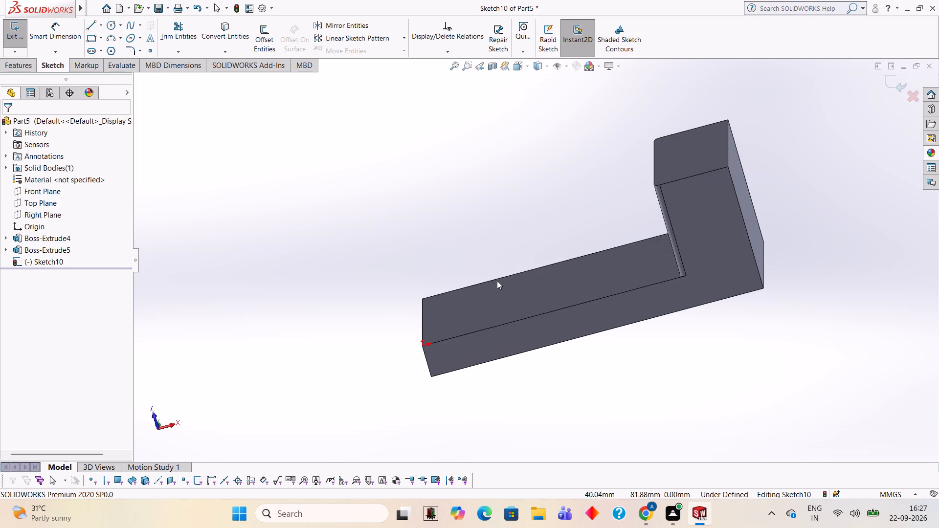
middle_click_drag(600, 377, 581, 366)
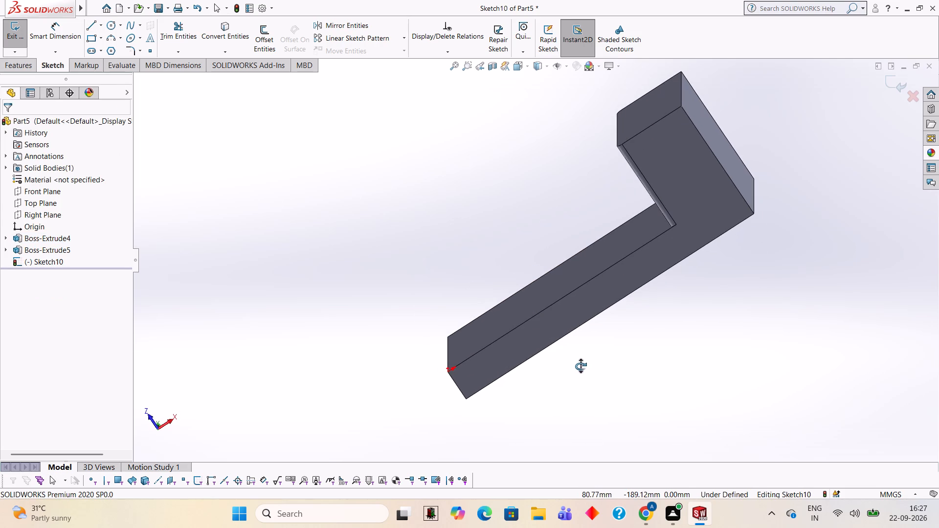
middle_click_drag(581, 366, 619, 387)
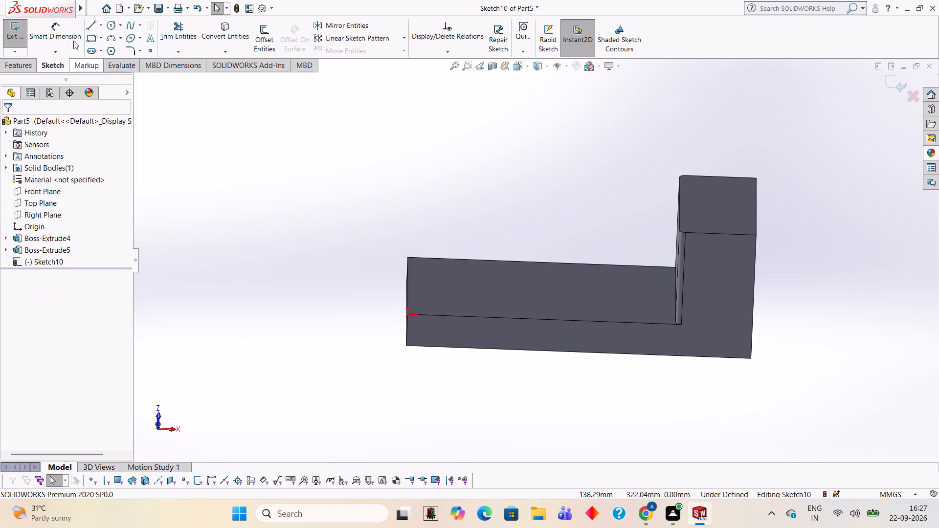
left_click(92, 22)
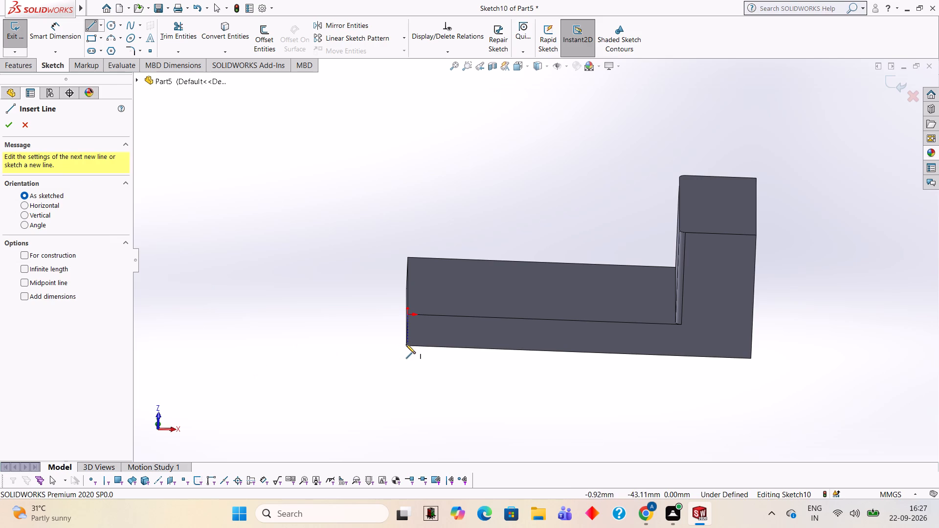
left_click(900, 86)
Start a new sketch on the L-shaped side face and view it face-on.
left_click(704, 304)
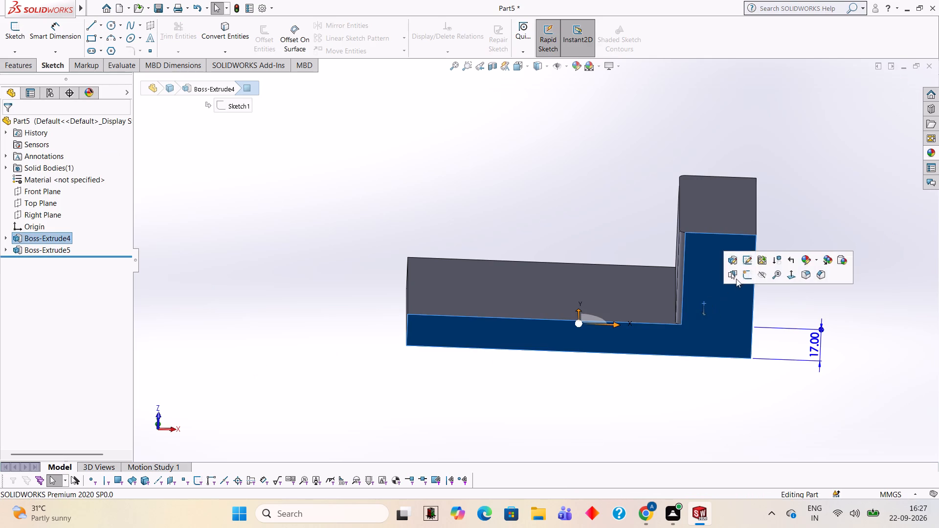
left_click(747, 273)
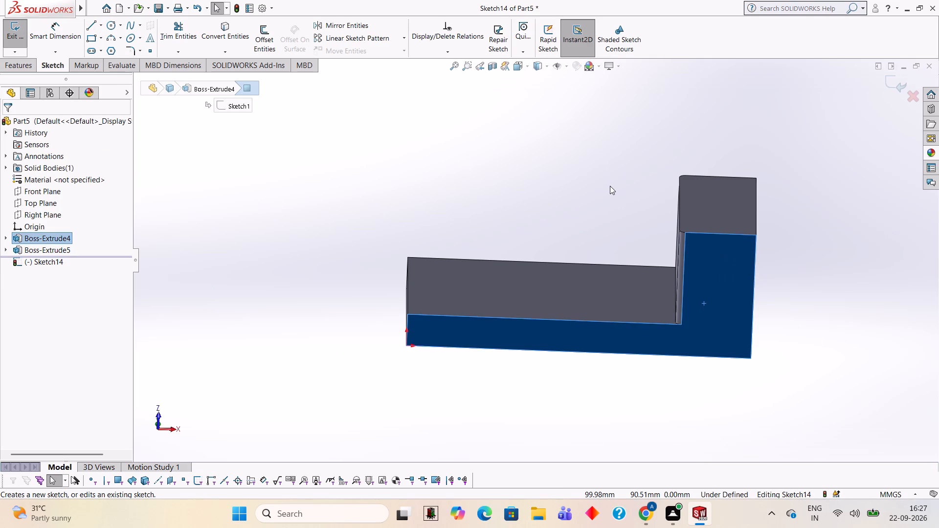
key("ctrl+8")
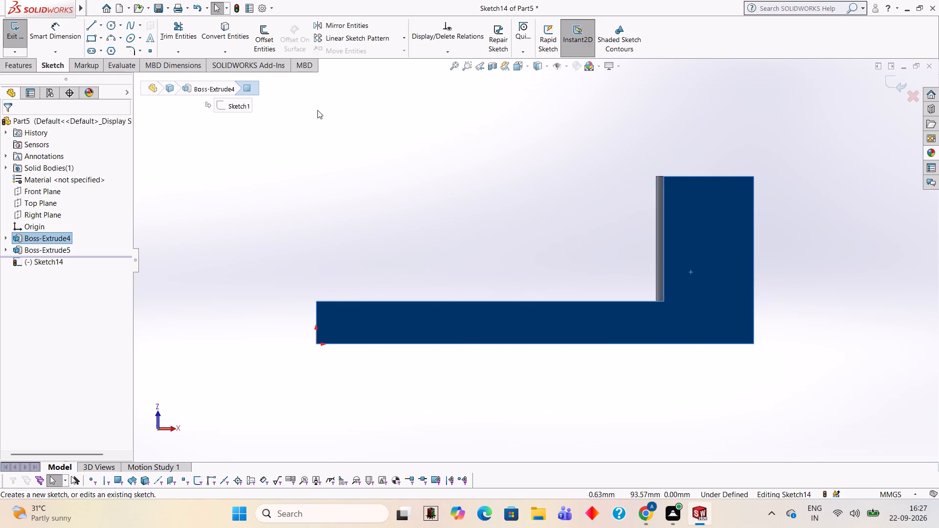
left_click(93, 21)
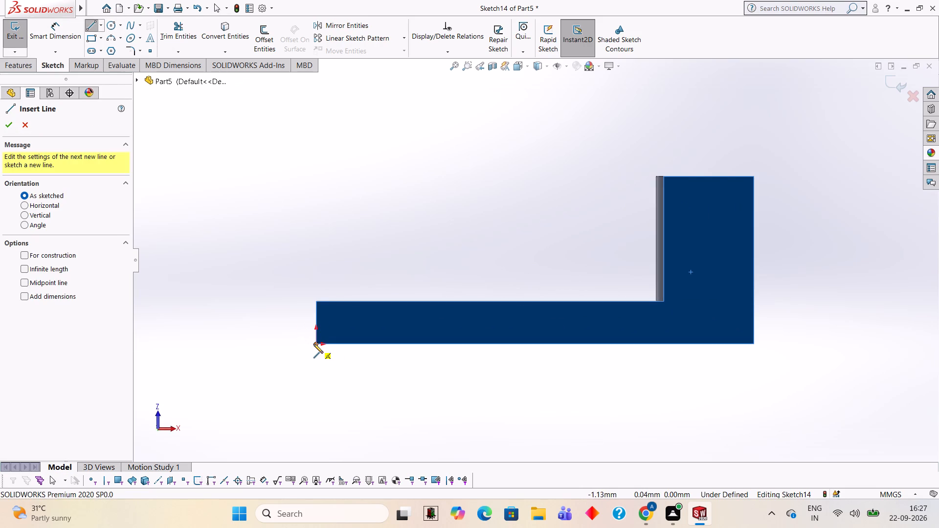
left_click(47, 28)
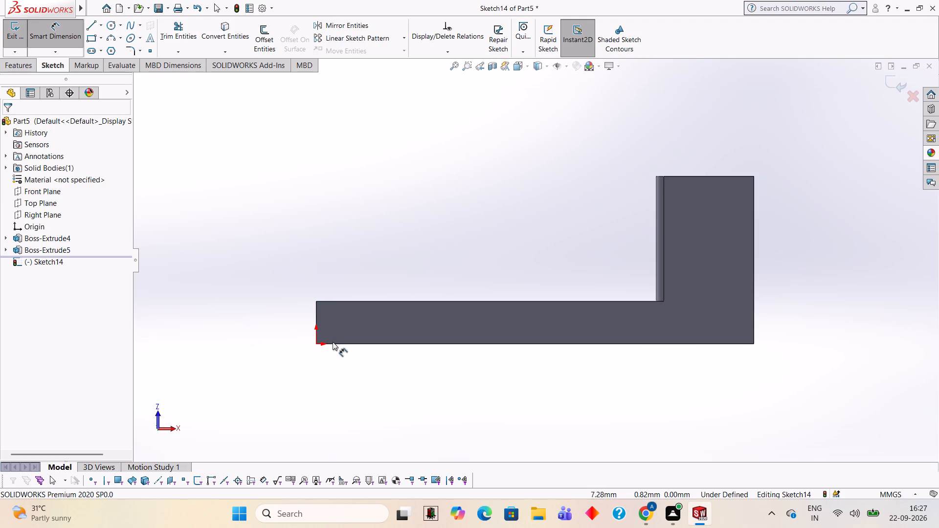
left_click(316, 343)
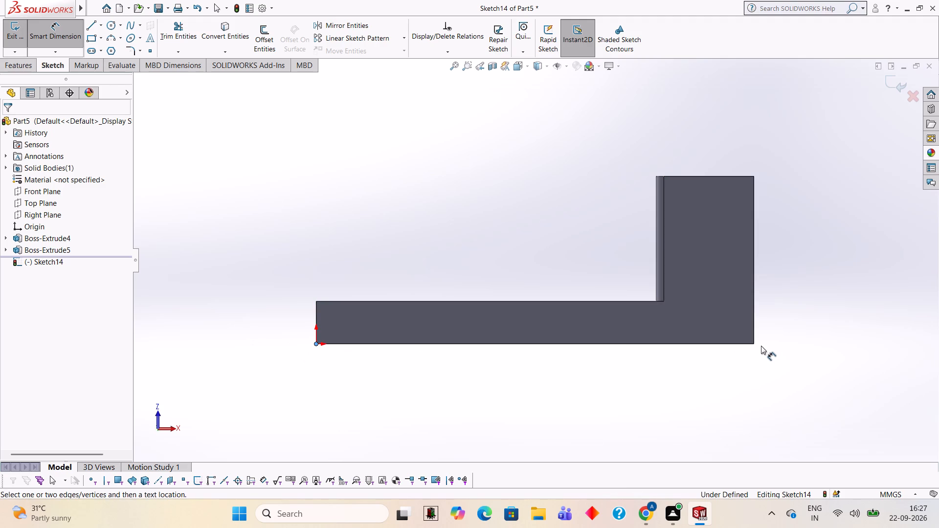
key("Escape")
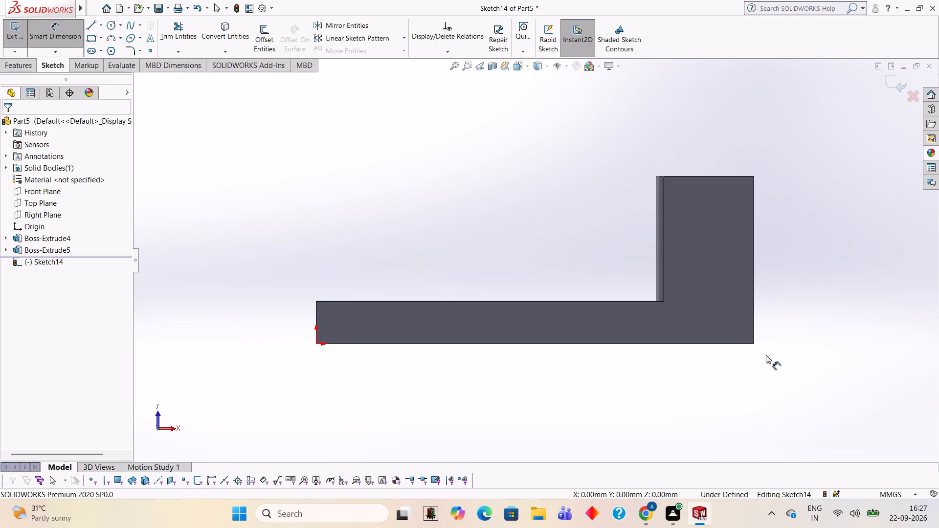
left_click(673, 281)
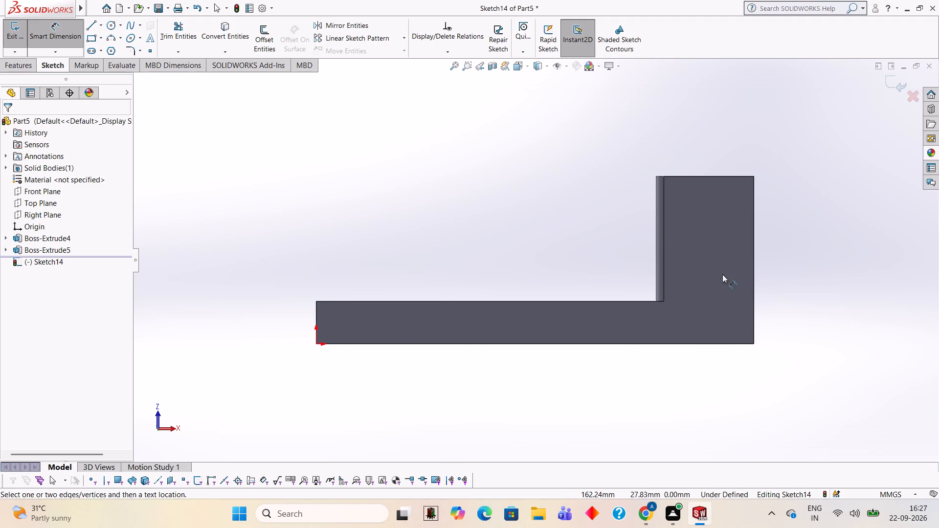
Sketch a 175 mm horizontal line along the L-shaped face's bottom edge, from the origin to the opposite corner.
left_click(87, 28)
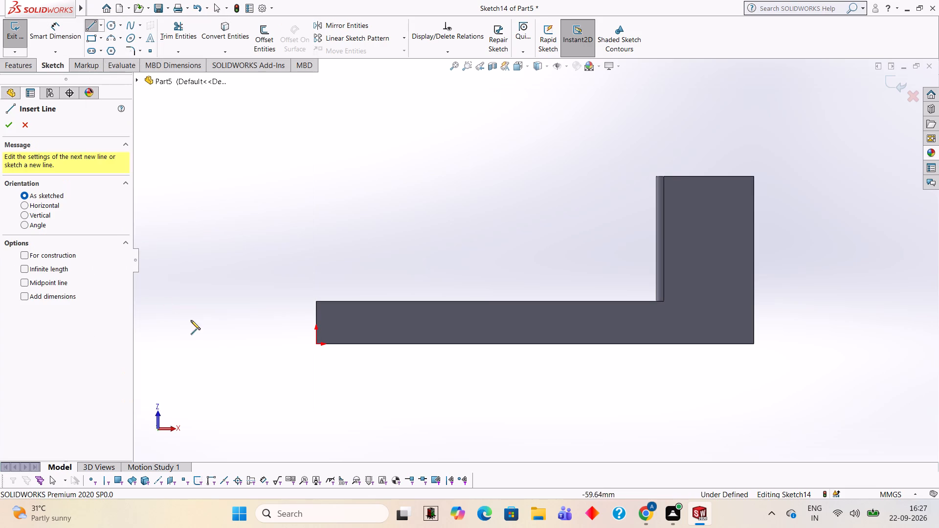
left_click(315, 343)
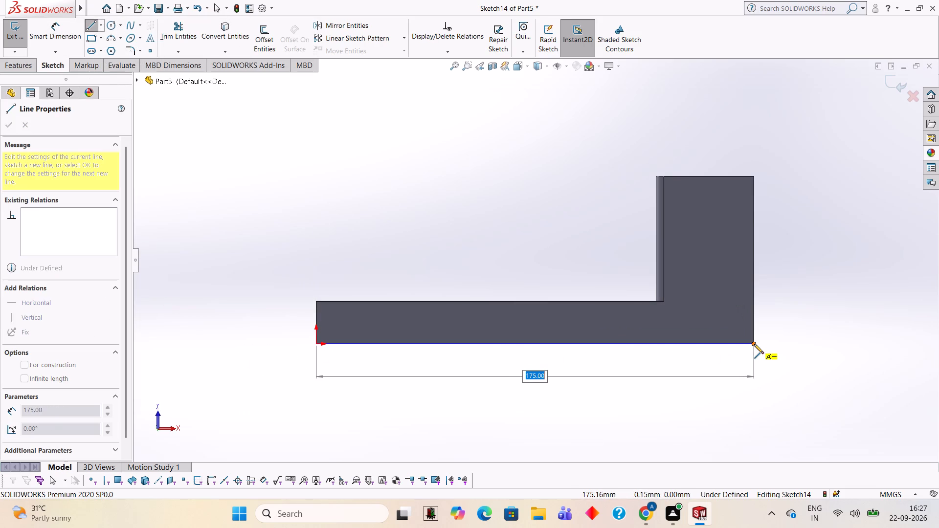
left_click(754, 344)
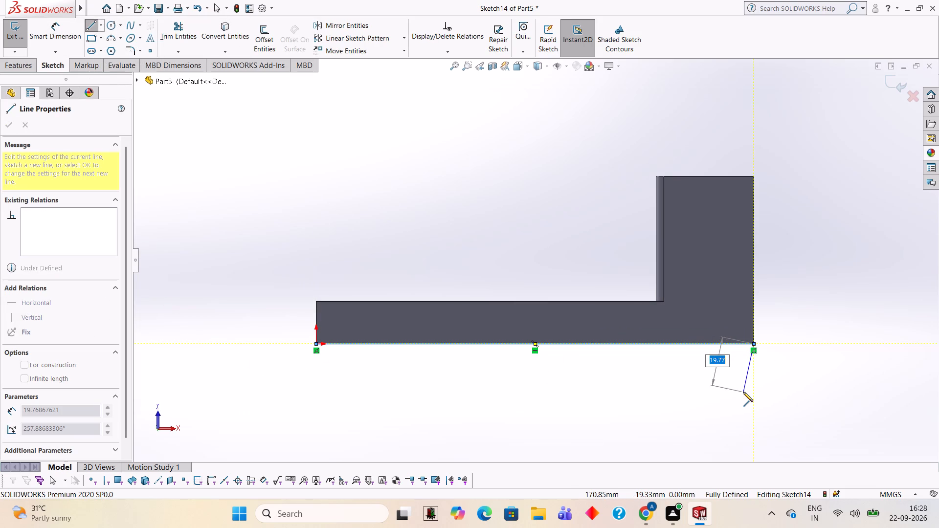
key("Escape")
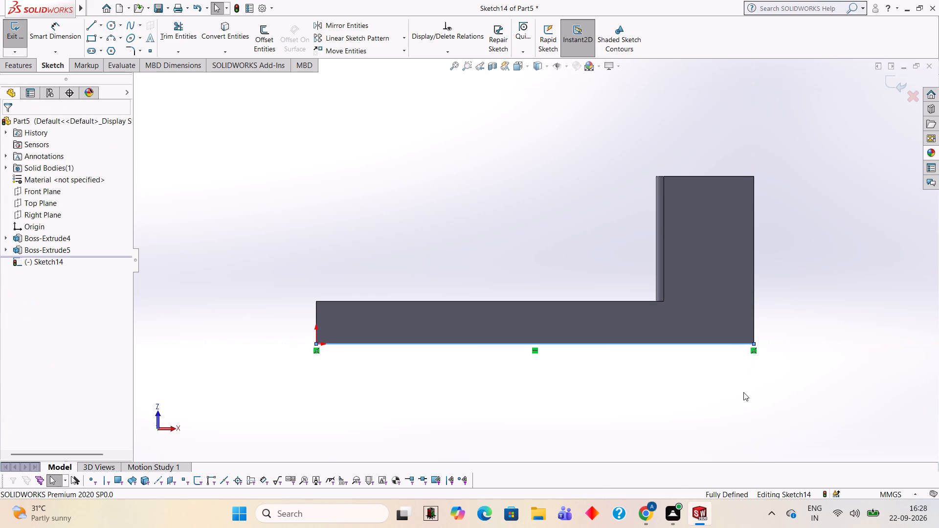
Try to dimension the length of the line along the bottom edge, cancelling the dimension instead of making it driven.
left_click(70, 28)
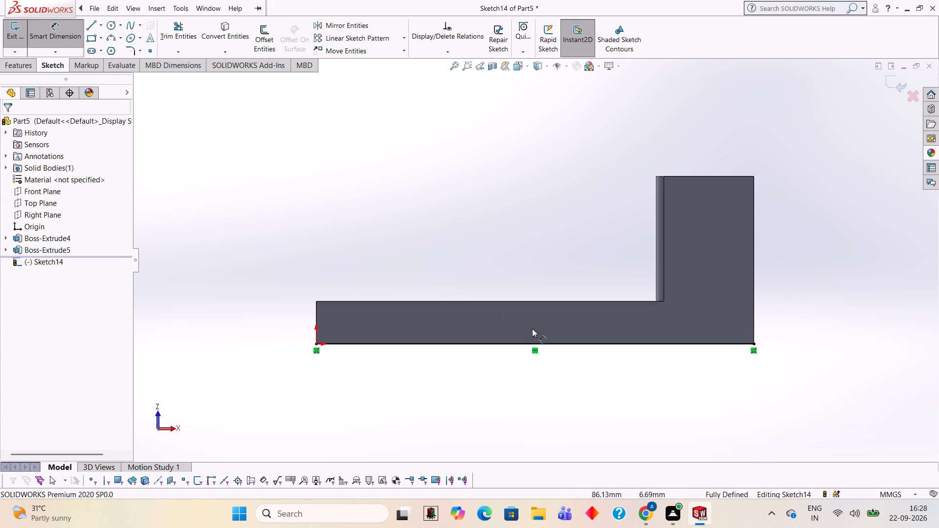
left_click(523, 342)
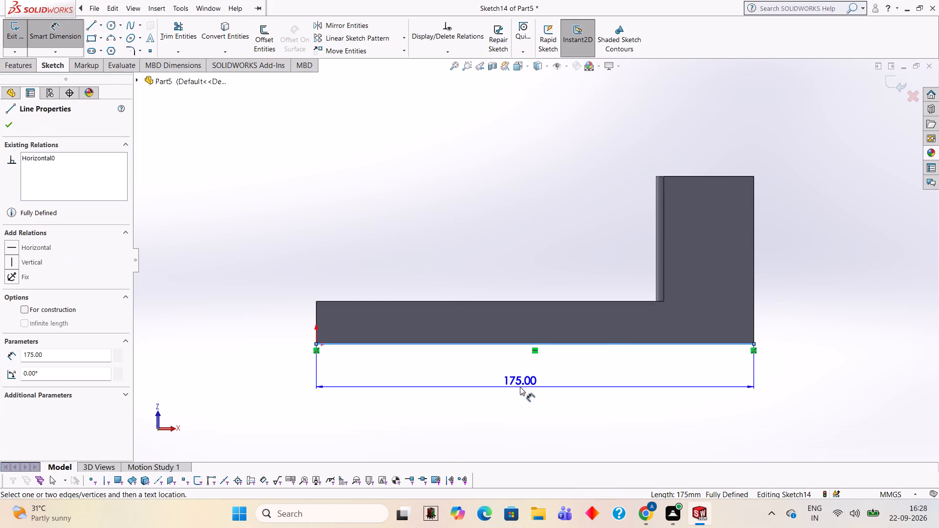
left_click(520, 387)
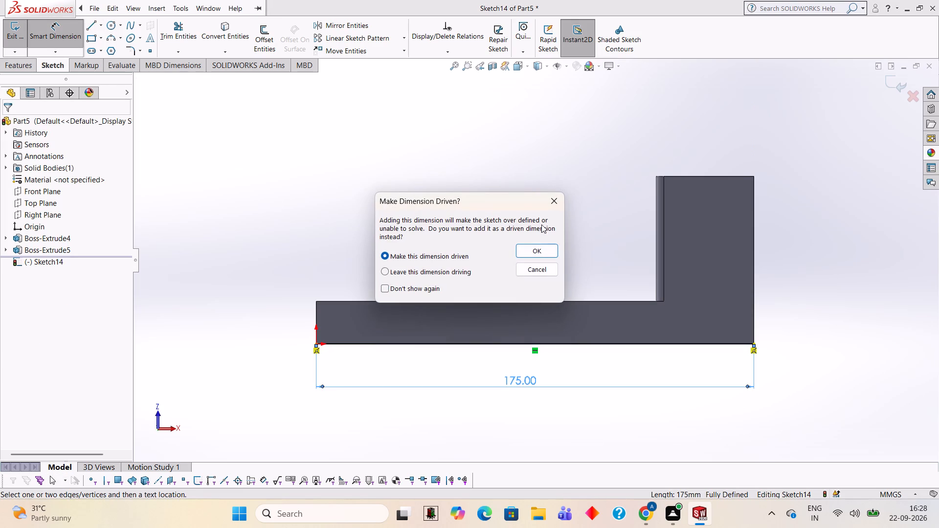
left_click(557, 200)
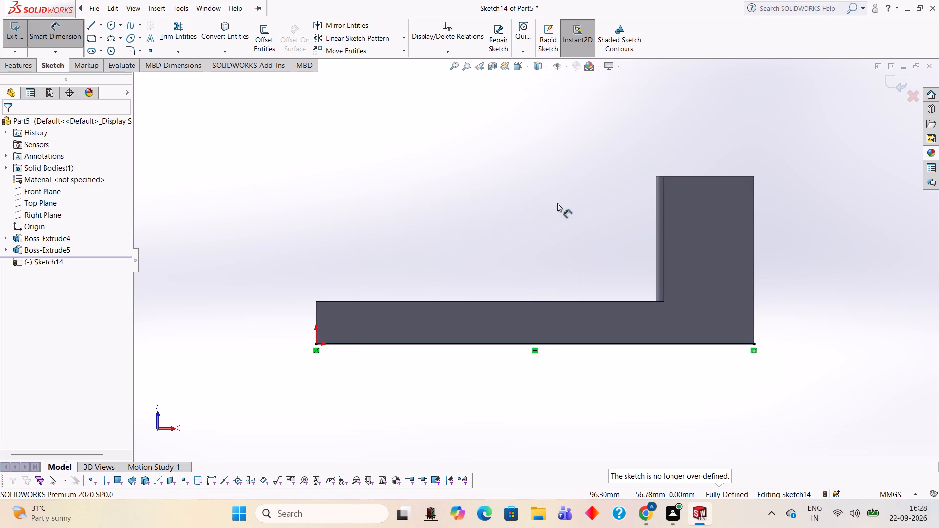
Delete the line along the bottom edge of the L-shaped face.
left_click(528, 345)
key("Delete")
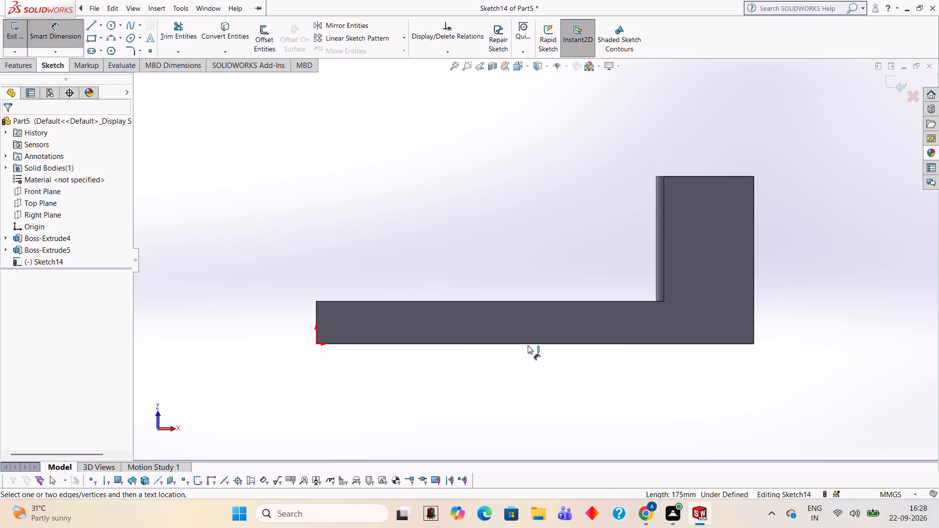
Switch to Calculator, add 80, 42 and 18, subtract 175 from the sum, and close Calculator.
type("80")
type("80")
key("plus")
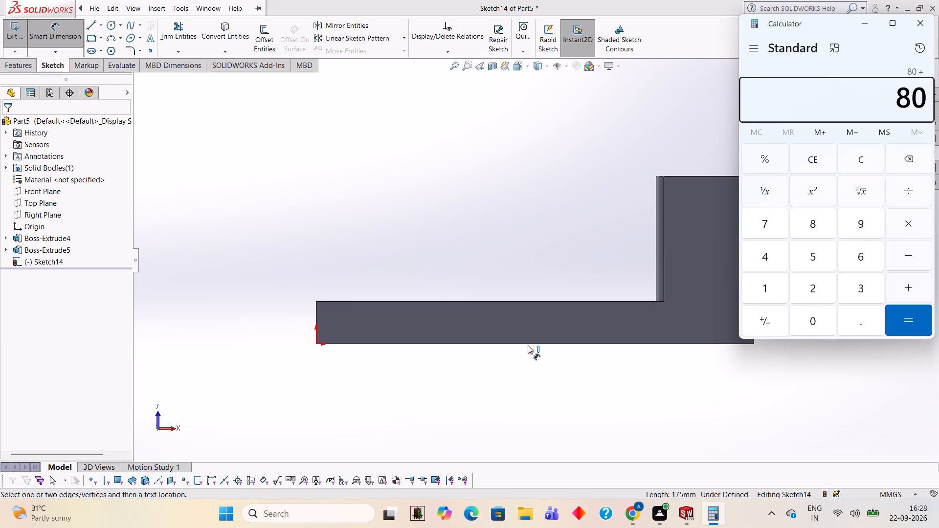
type("42+")
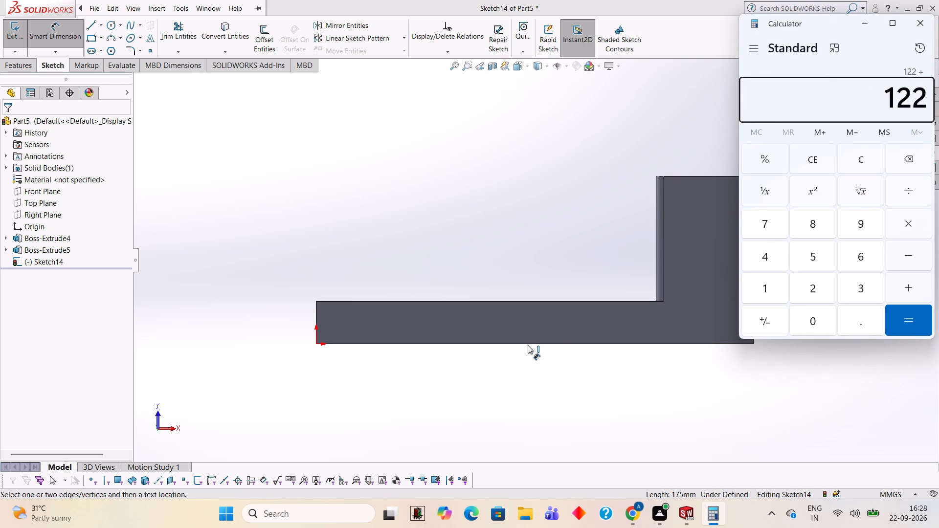
type("18")
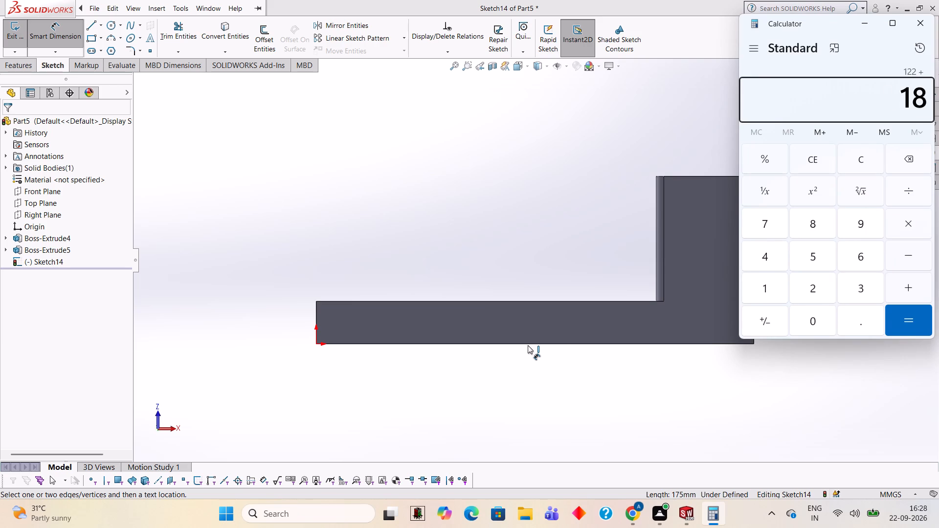
key("Return")
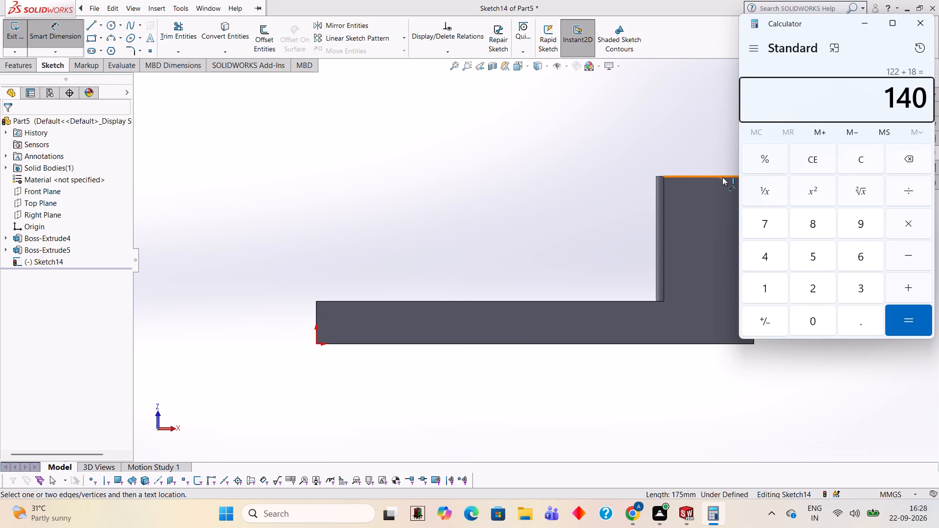
key("minus")
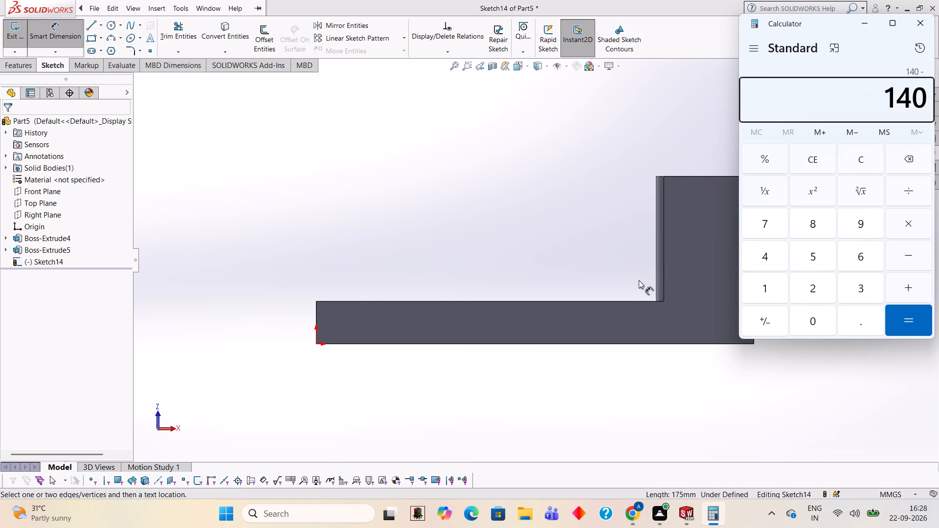
type("17")
key("5")
key("Return")
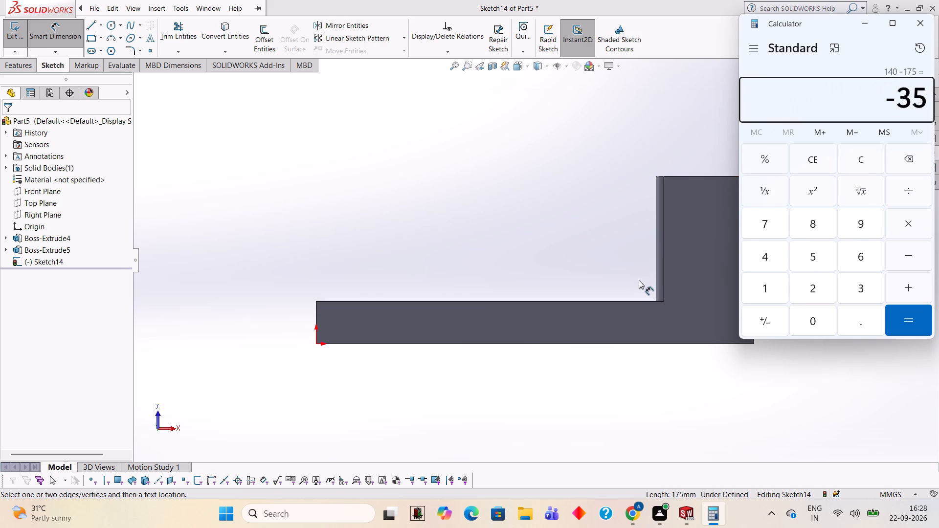
left_click(932, 29)
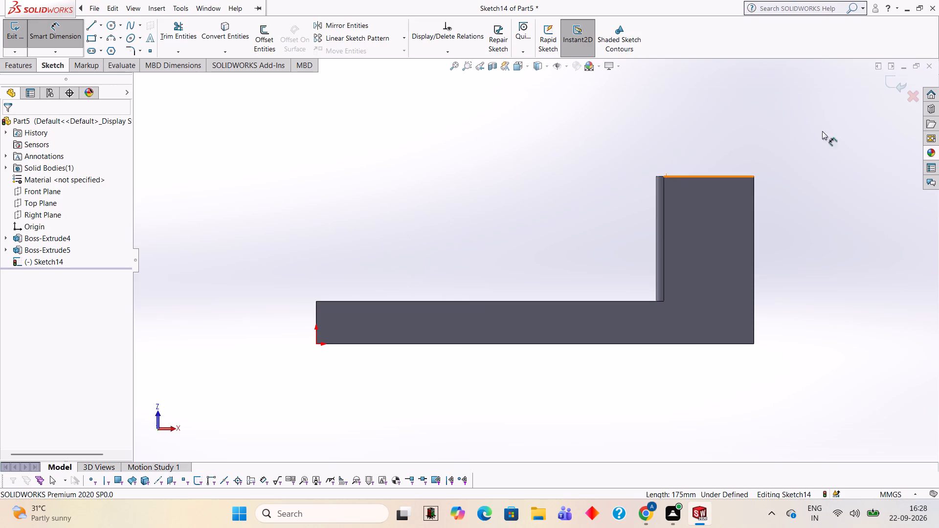
Exit the side-face sketch without leaving any geometry in it.
left_click(895, 80)
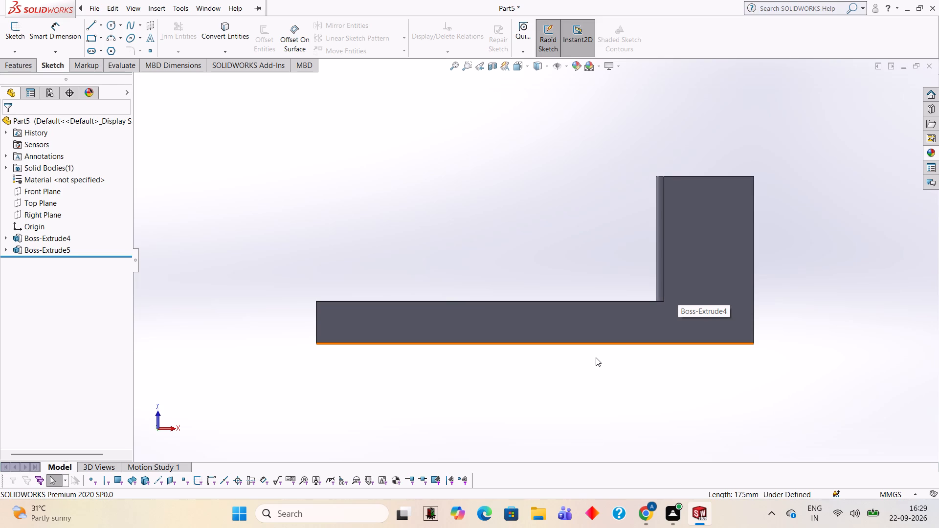
middle_click_drag(553, 214, 567, 291)
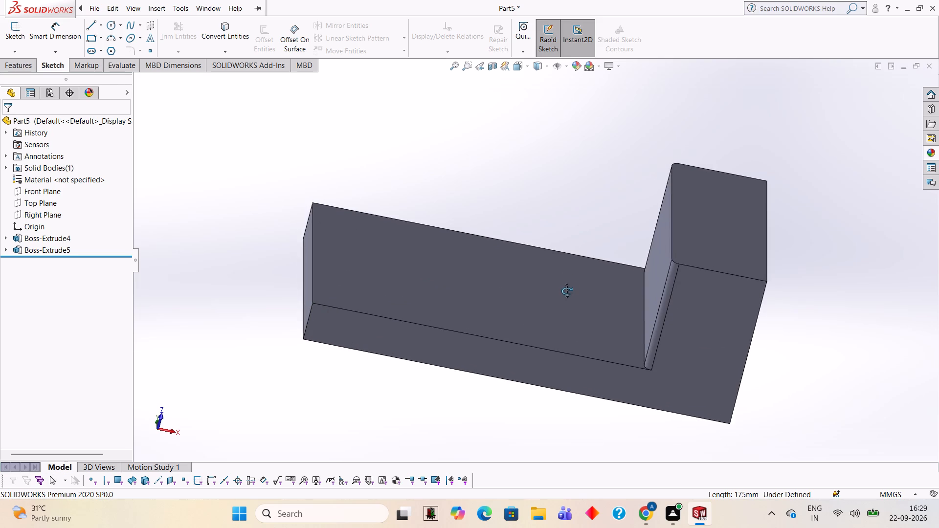
middle_click_drag(567, 291, 549, 231)
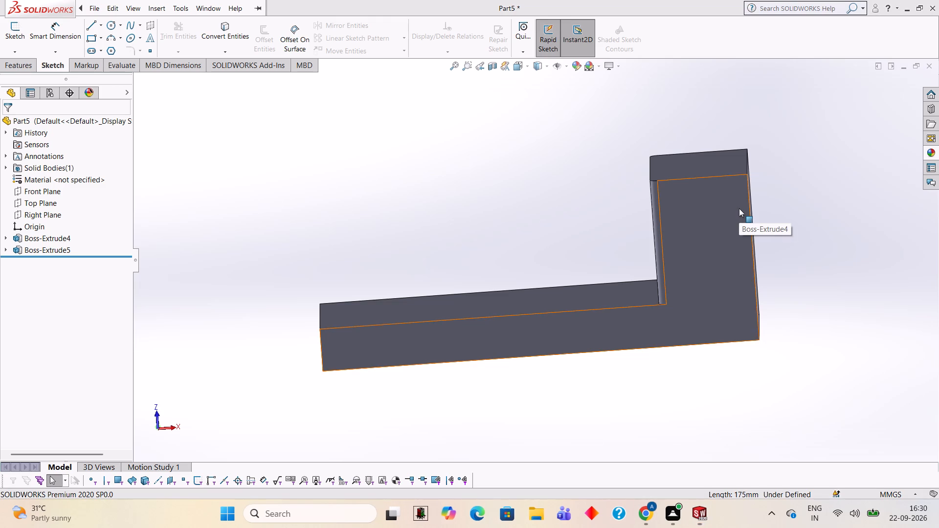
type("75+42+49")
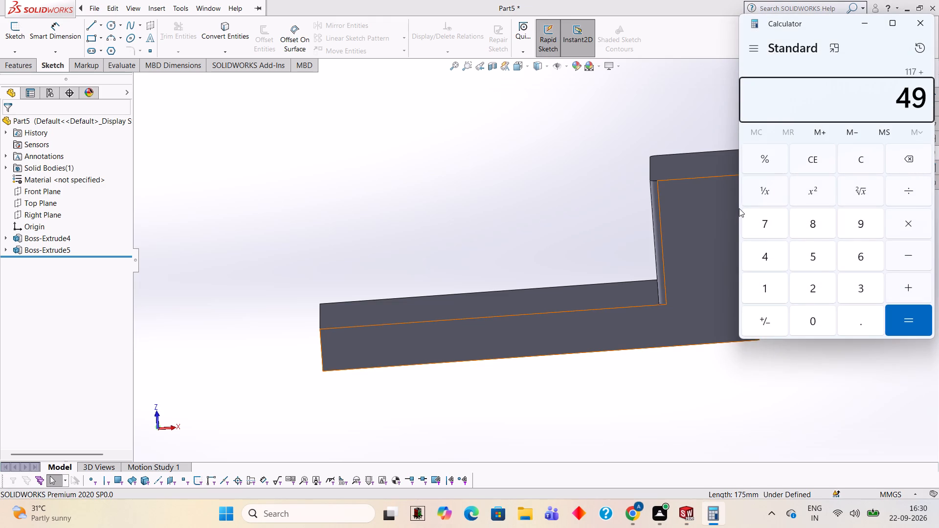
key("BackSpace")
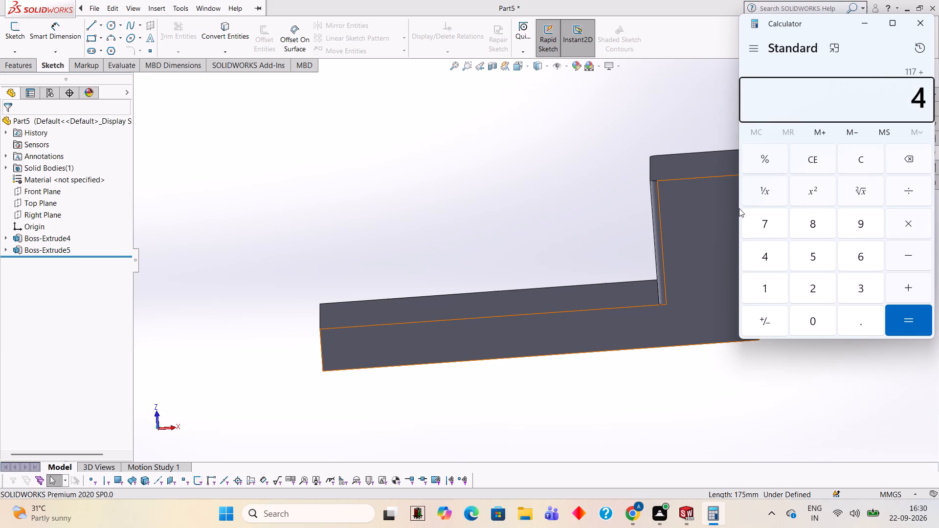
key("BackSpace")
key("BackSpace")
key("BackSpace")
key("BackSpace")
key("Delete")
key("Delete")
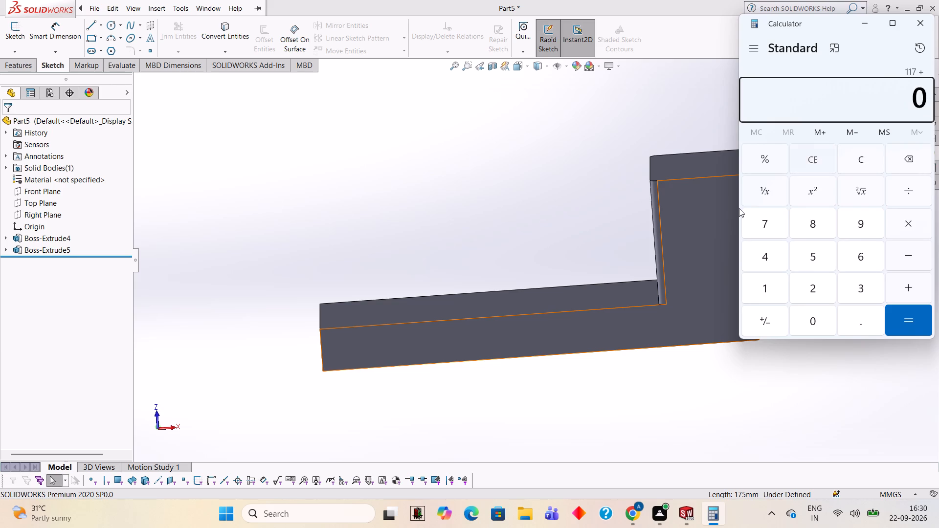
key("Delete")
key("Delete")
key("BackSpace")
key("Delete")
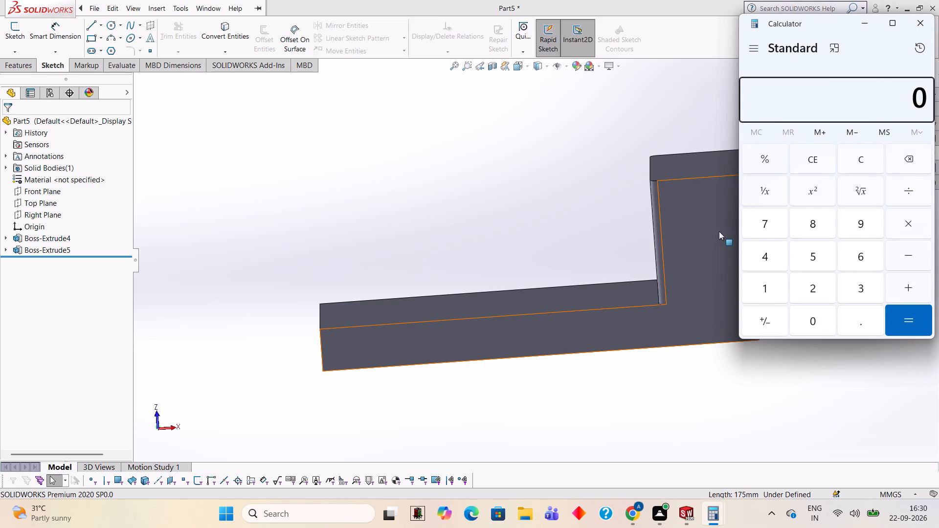
Add 75, 42 and 18 in Calculator, subtract 175 from the sum, and close Calculator.
type("75")
key("plus")
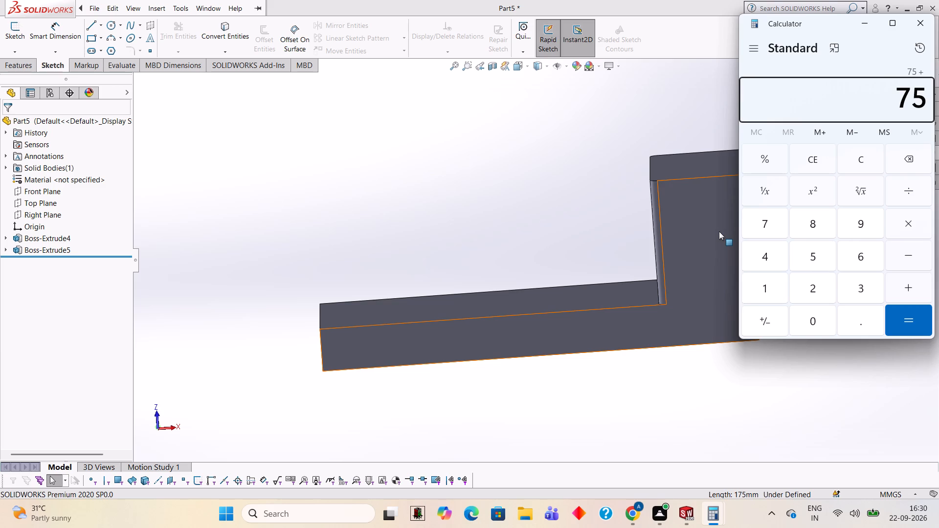
type("42")
type("+18")
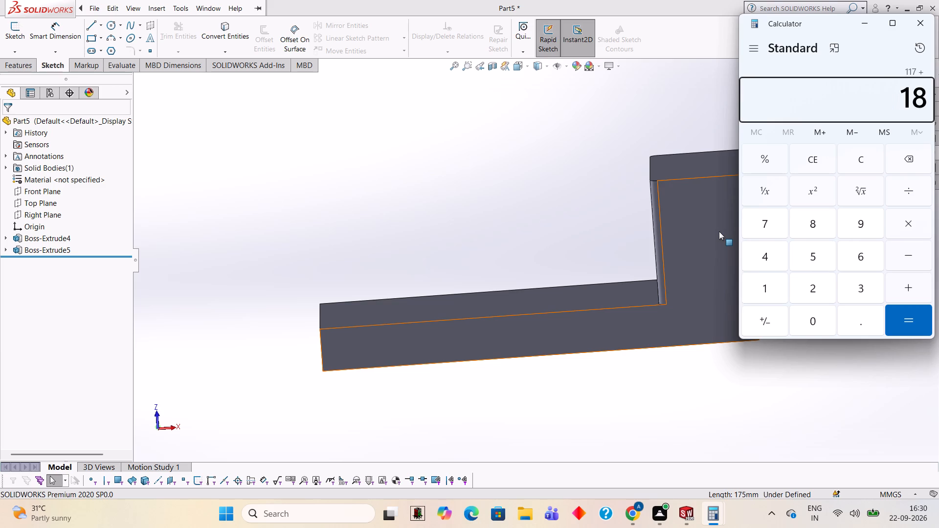
key("Return")
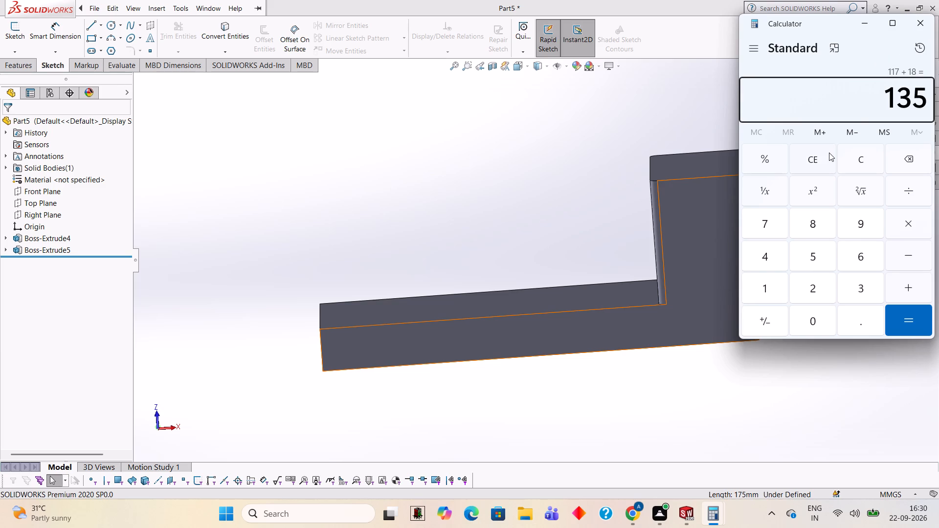
key("minus")
type("175")
key("Return")
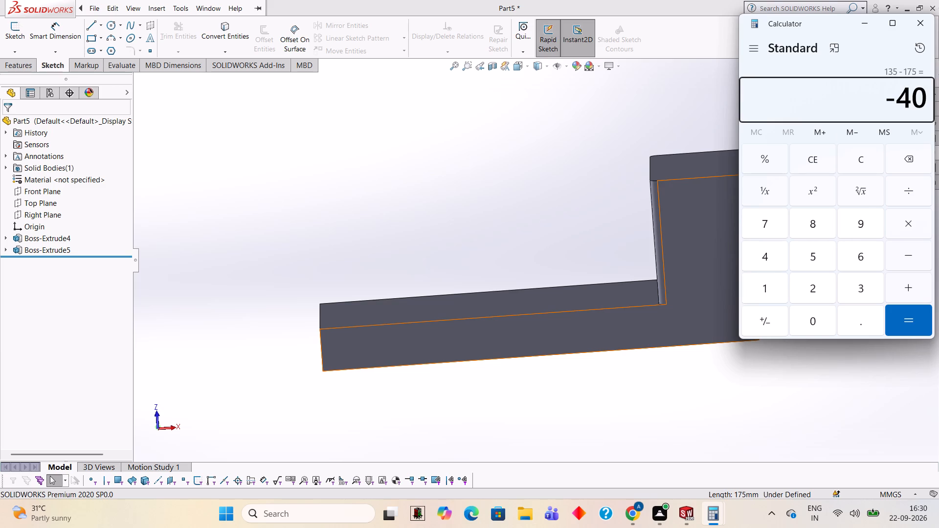
left_click(918, 22)
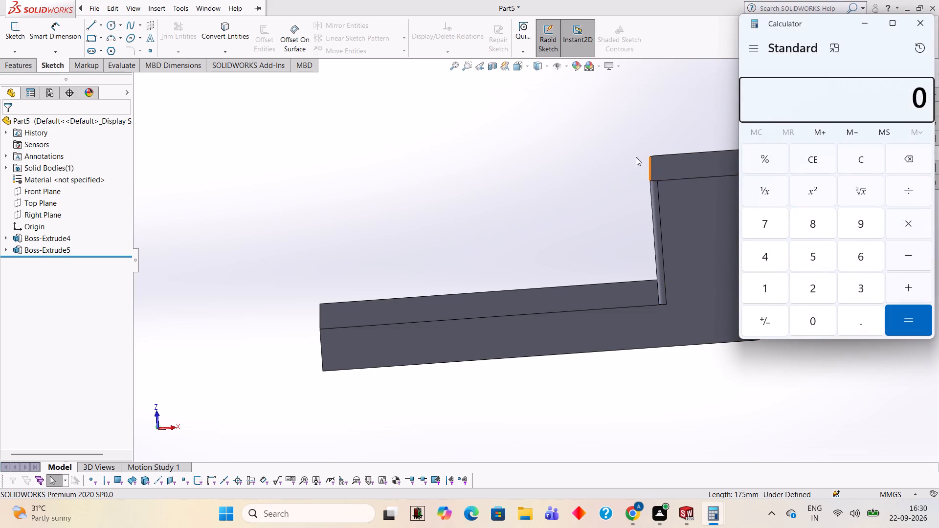
left_click(911, 28)
left_click(911, 28)
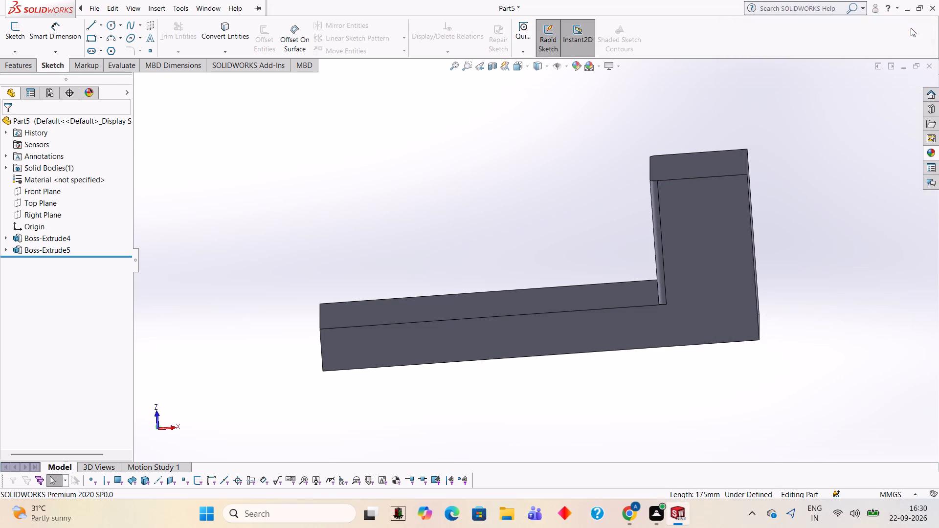
Start a sketch on the end face of the long leg and outline the face with a closed 17 by 82 mm line rectangle.
middle_click_drag(392, 184, 438, 310)
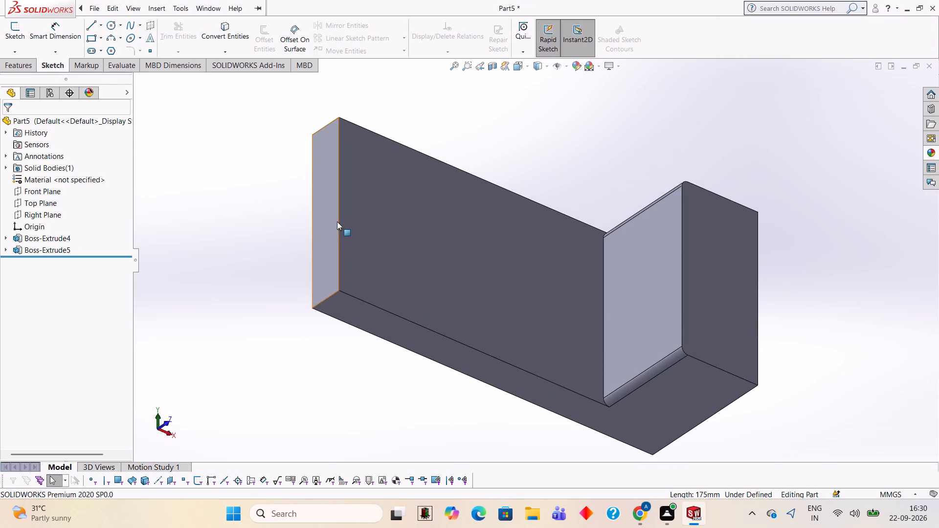
left_click(325, 214)
left_click(365, 187)
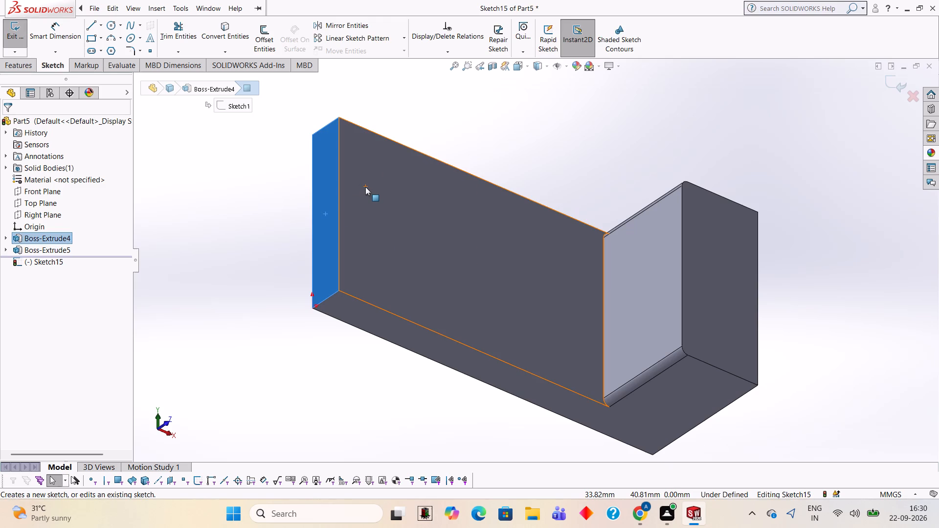
key("ctrl+8")
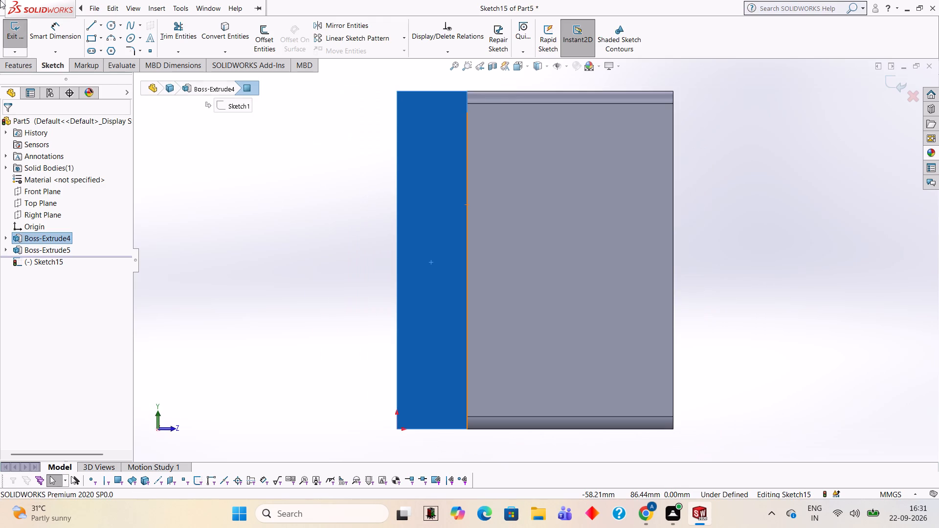
left_click(92, 24)
left_click(397, 91)
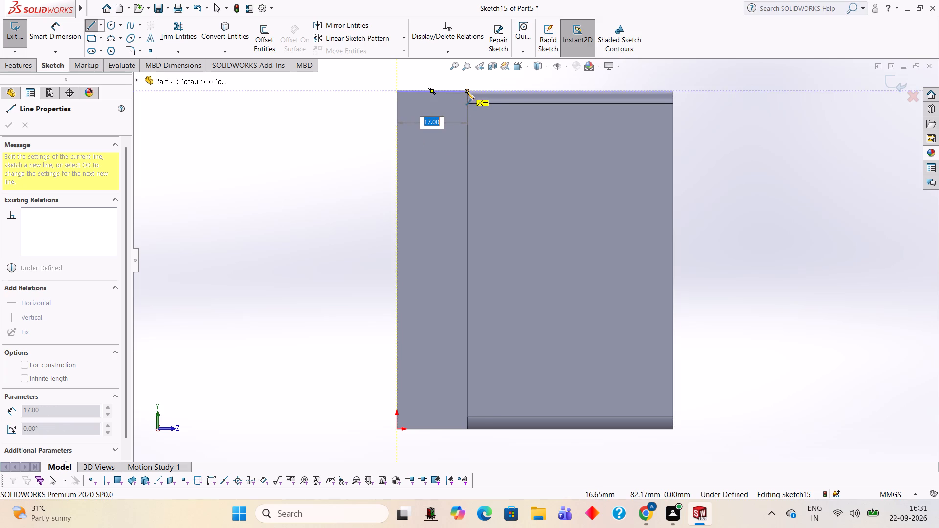
left_click(465, 90)
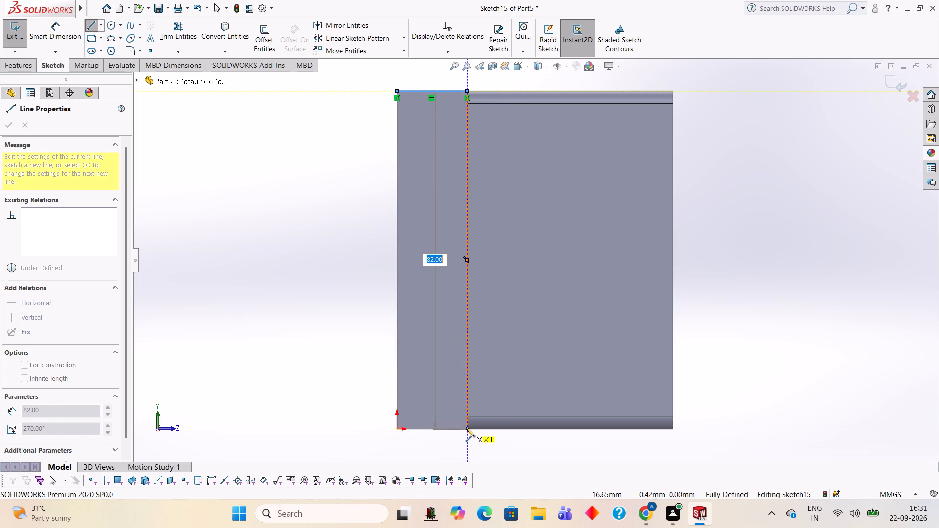
left_click(466, 427)
left_click(396, 427)
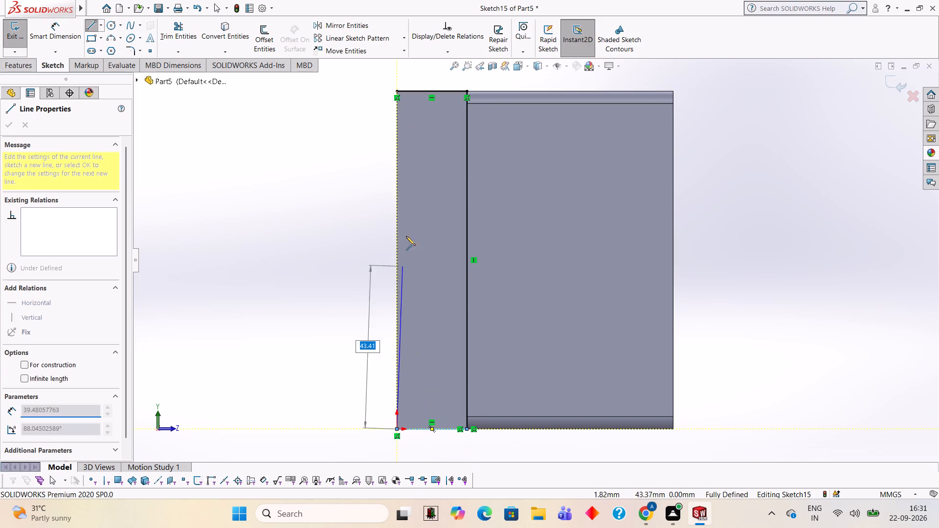
left_click(396, 90)
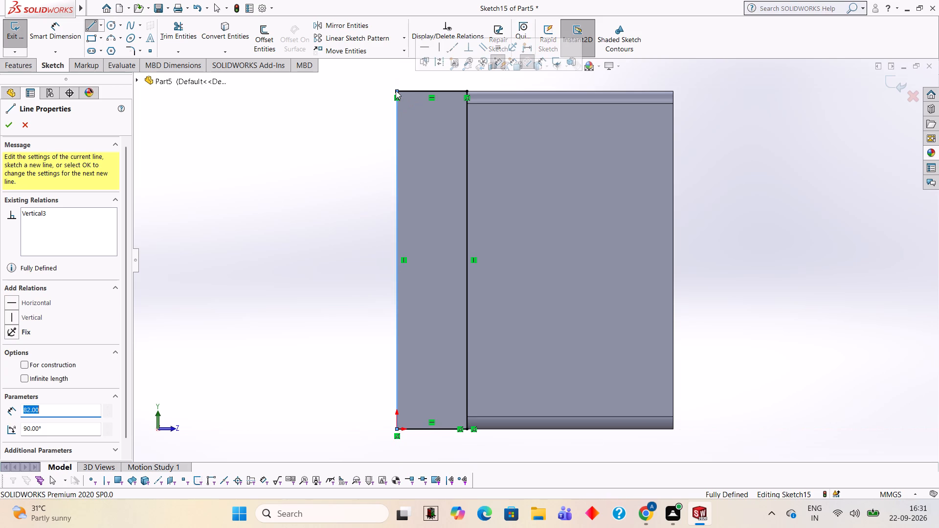
left_click(23, 65)
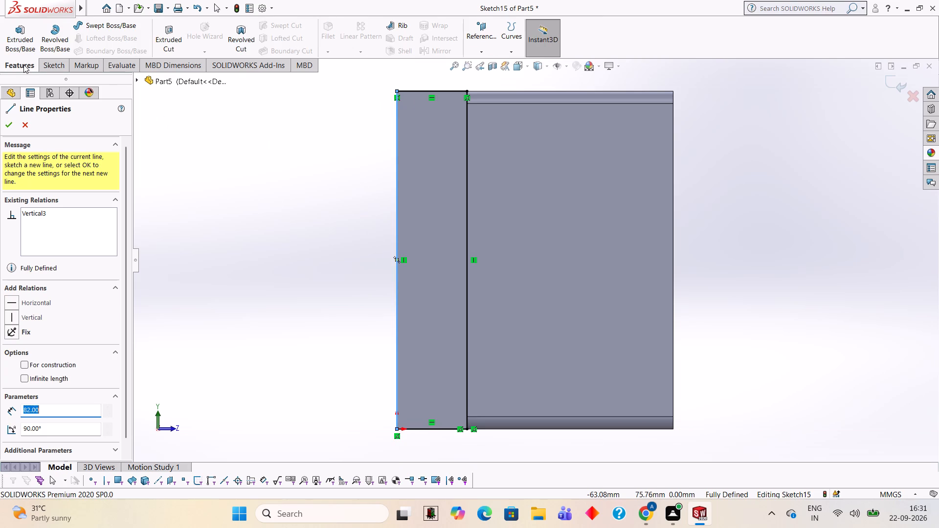
middle_click_drag(800, 129, 781, 124)
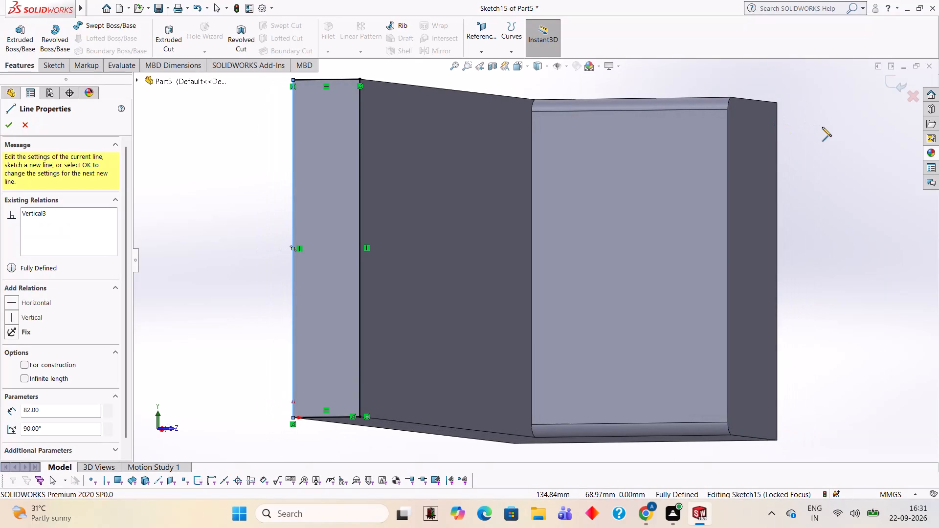
key("Escape")
key("Escape")
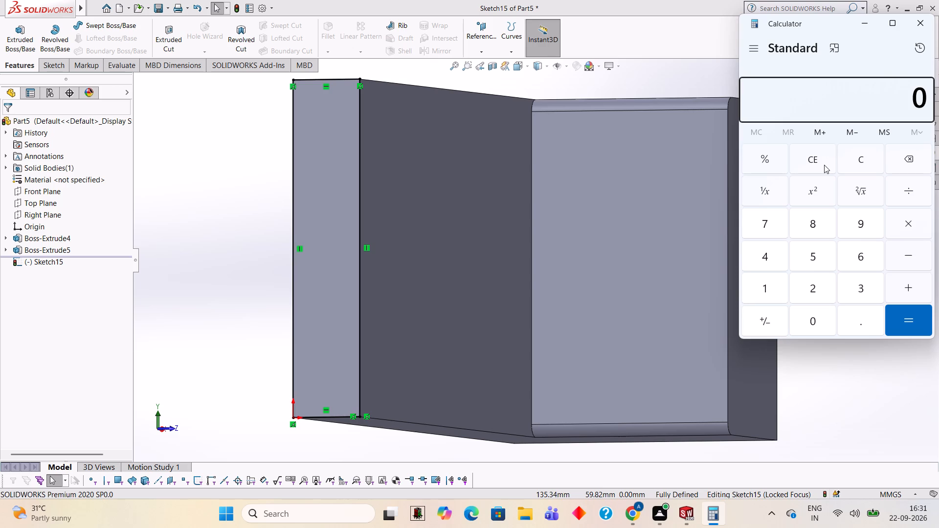
Switch to Calculator, subtract 175 from 184, and close Calculator.
type("18")
type("4-175")
key("Return")
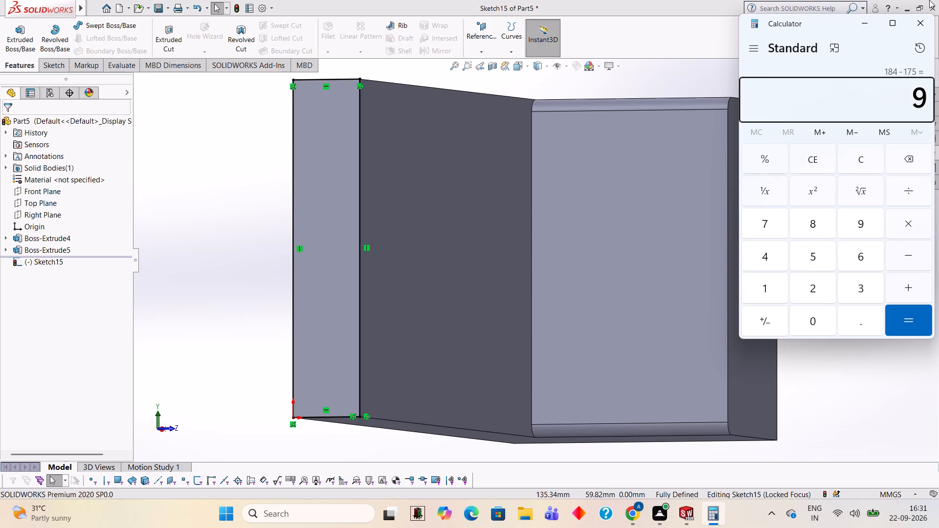
left_click(927, 17)
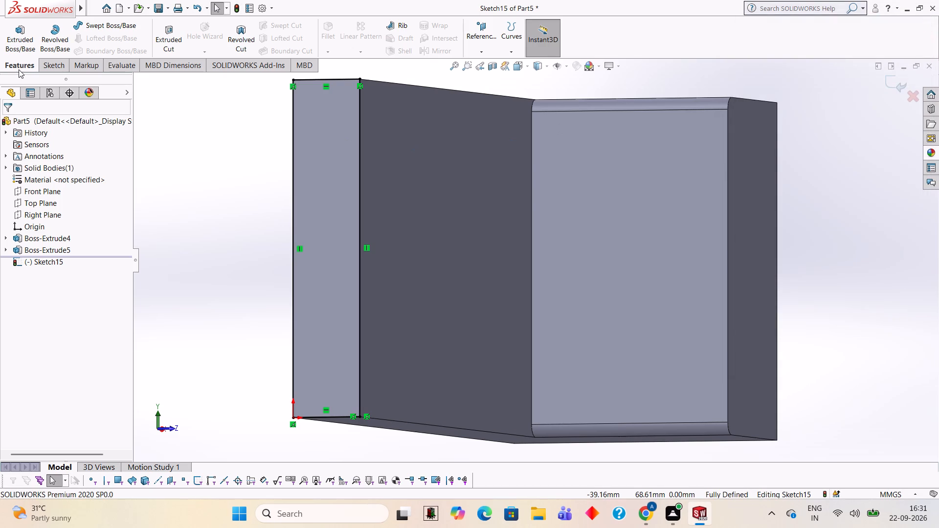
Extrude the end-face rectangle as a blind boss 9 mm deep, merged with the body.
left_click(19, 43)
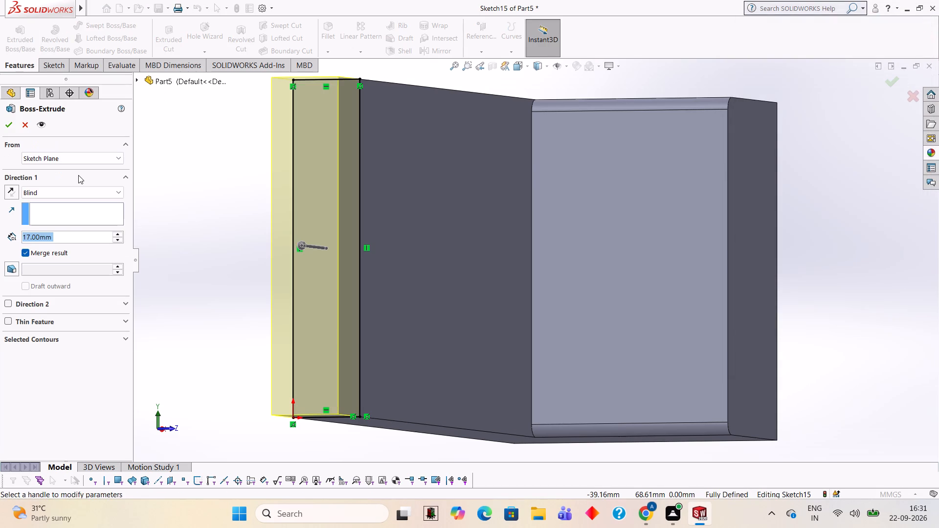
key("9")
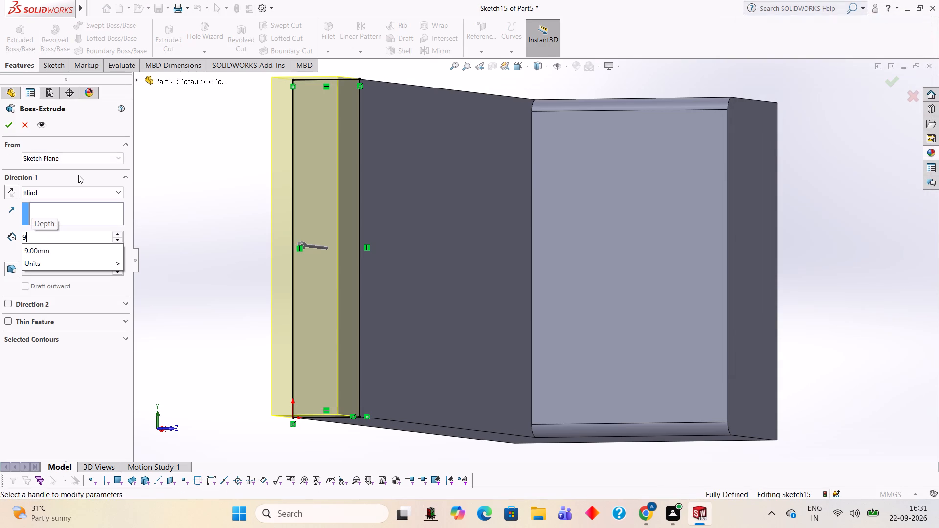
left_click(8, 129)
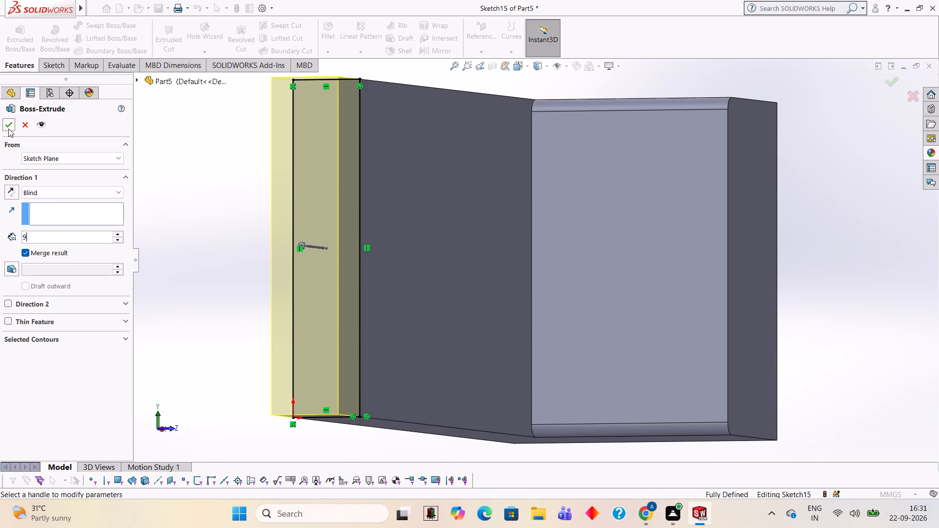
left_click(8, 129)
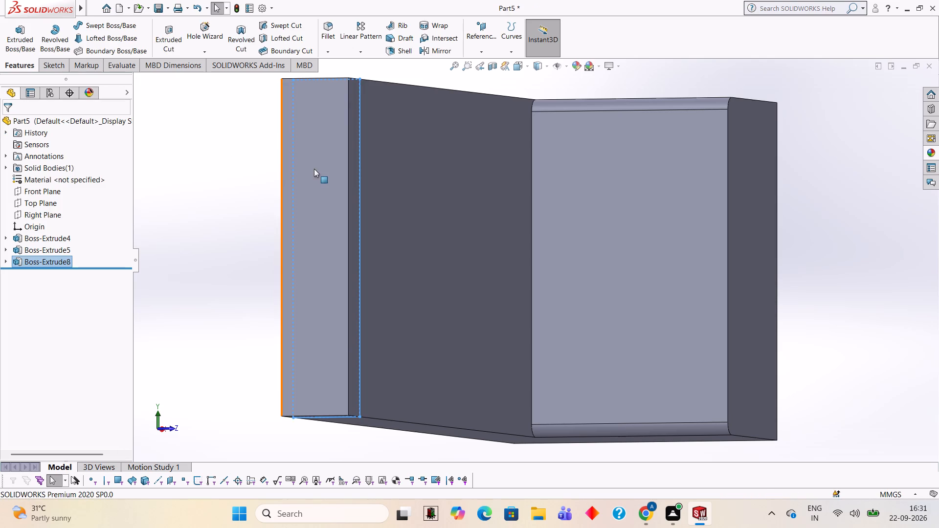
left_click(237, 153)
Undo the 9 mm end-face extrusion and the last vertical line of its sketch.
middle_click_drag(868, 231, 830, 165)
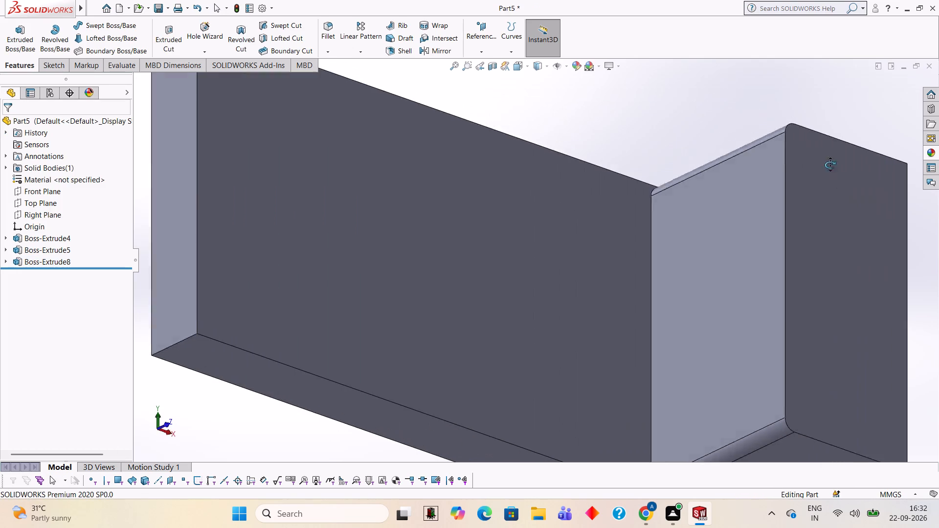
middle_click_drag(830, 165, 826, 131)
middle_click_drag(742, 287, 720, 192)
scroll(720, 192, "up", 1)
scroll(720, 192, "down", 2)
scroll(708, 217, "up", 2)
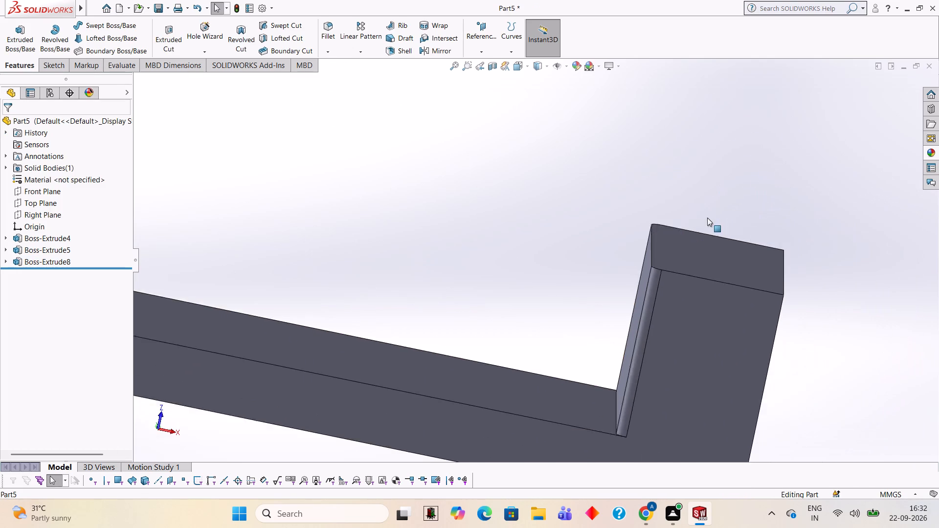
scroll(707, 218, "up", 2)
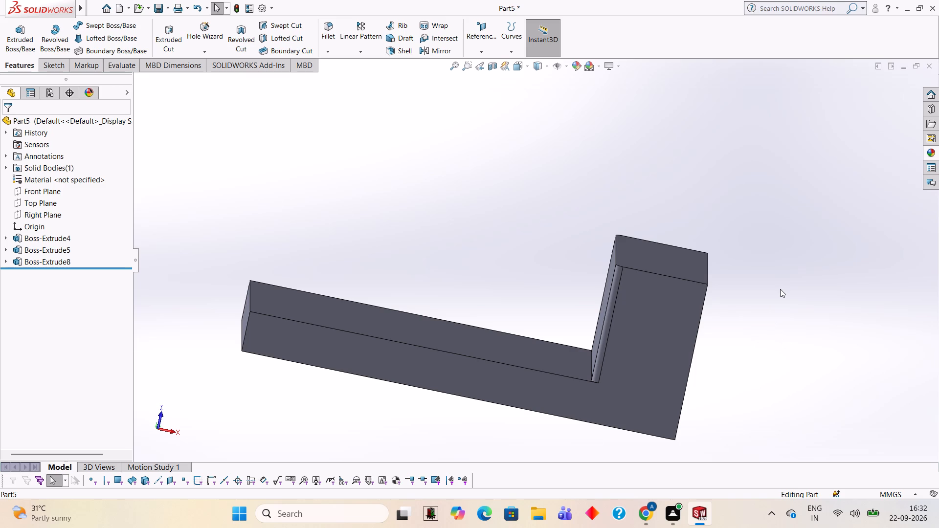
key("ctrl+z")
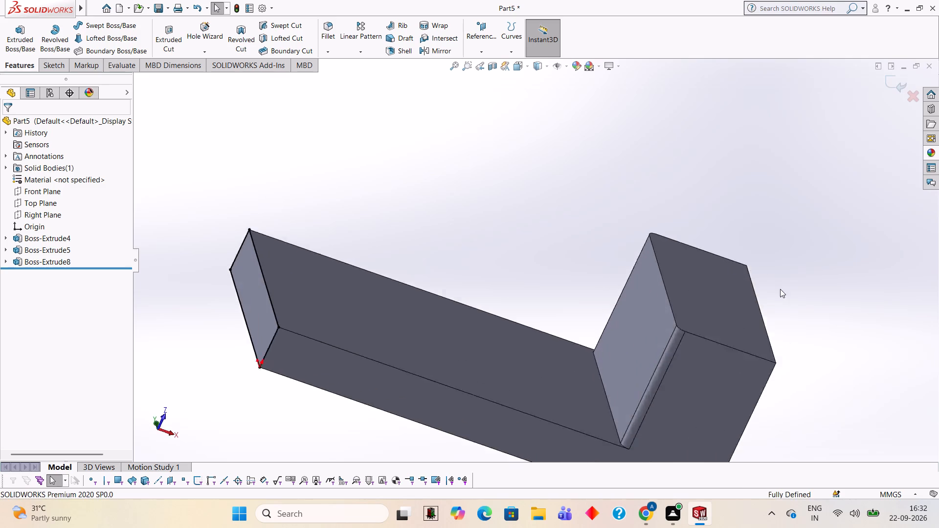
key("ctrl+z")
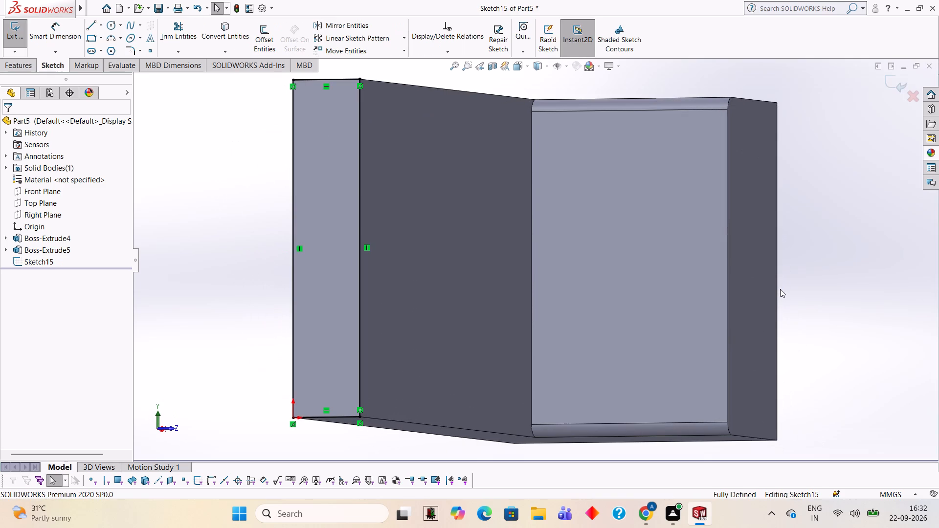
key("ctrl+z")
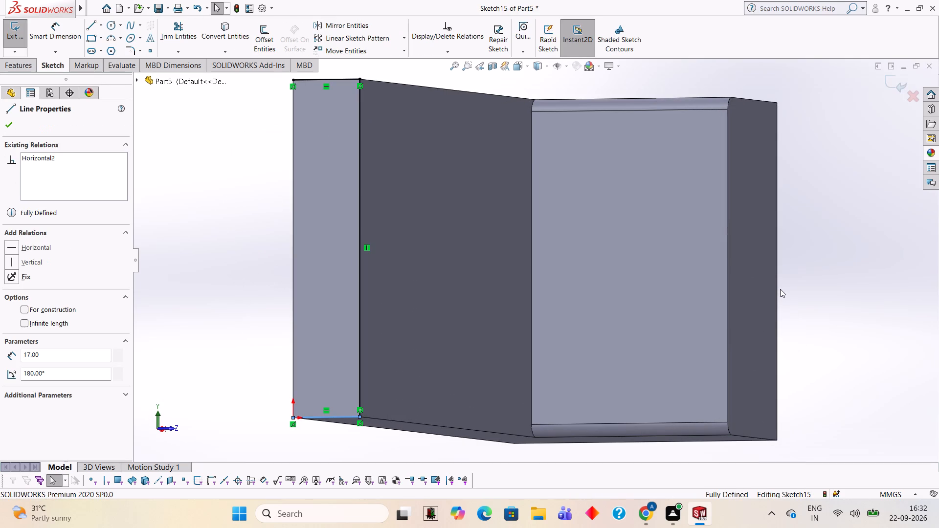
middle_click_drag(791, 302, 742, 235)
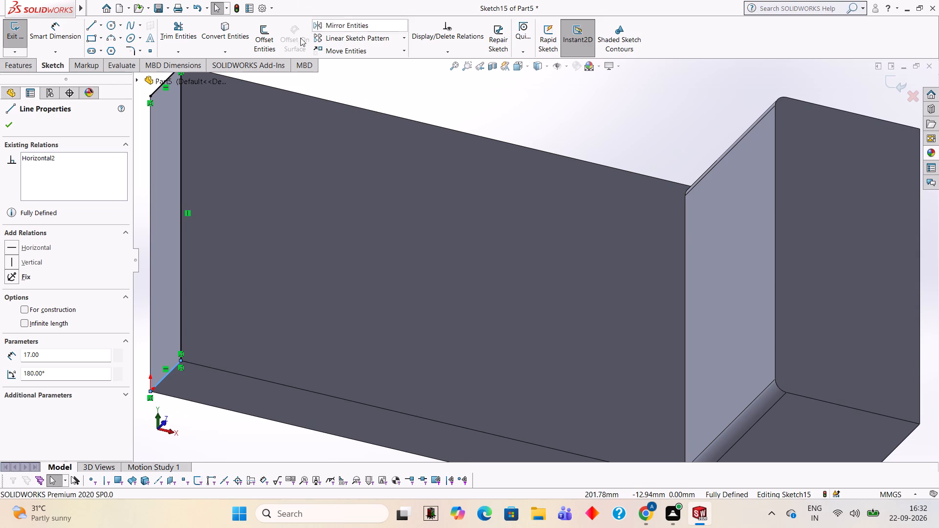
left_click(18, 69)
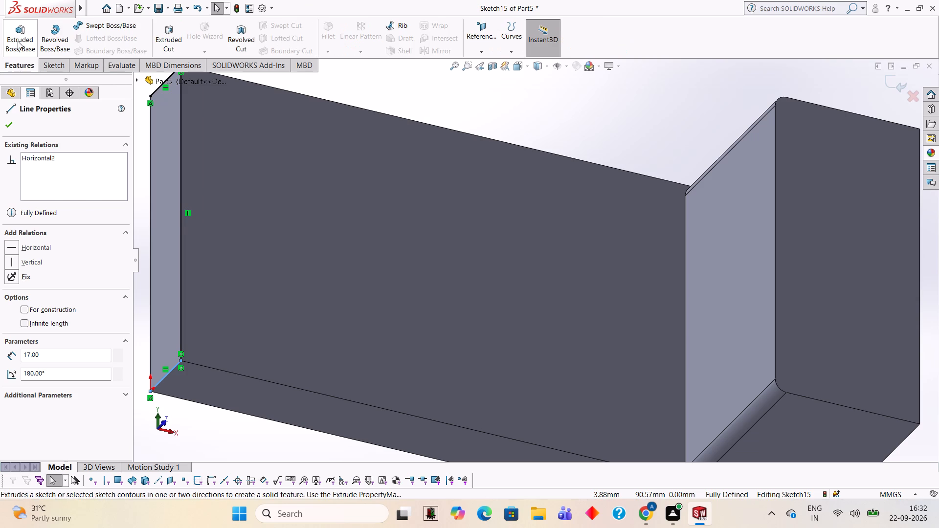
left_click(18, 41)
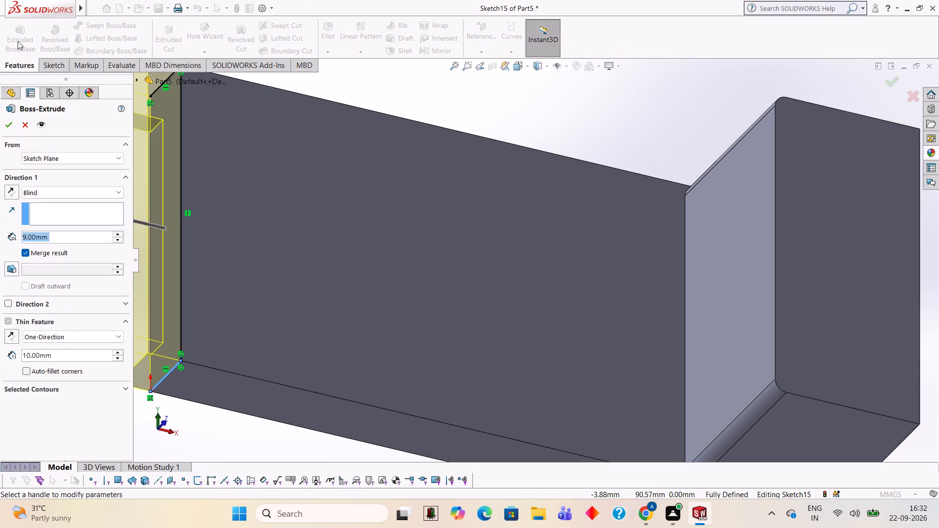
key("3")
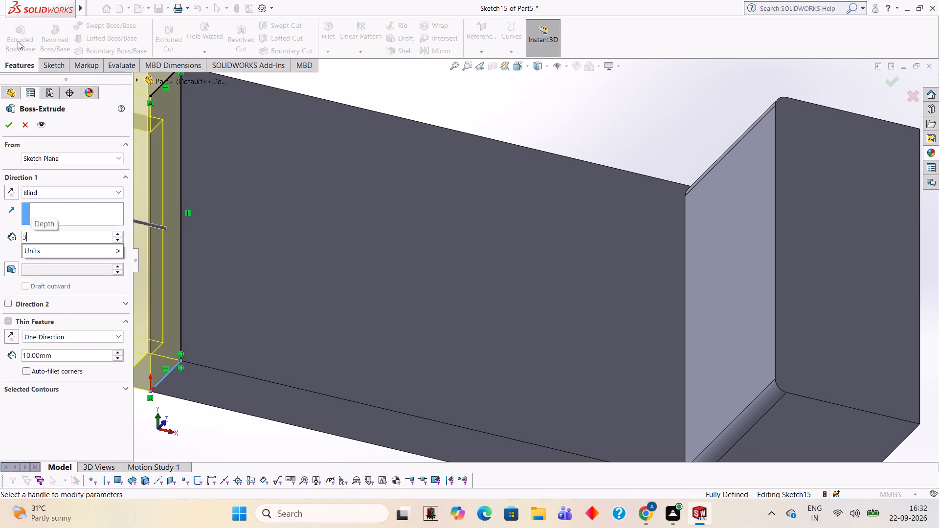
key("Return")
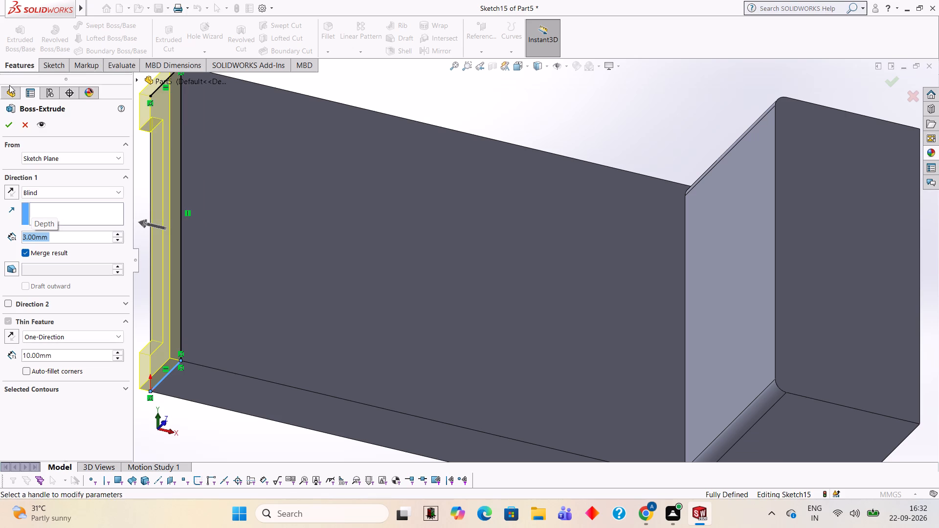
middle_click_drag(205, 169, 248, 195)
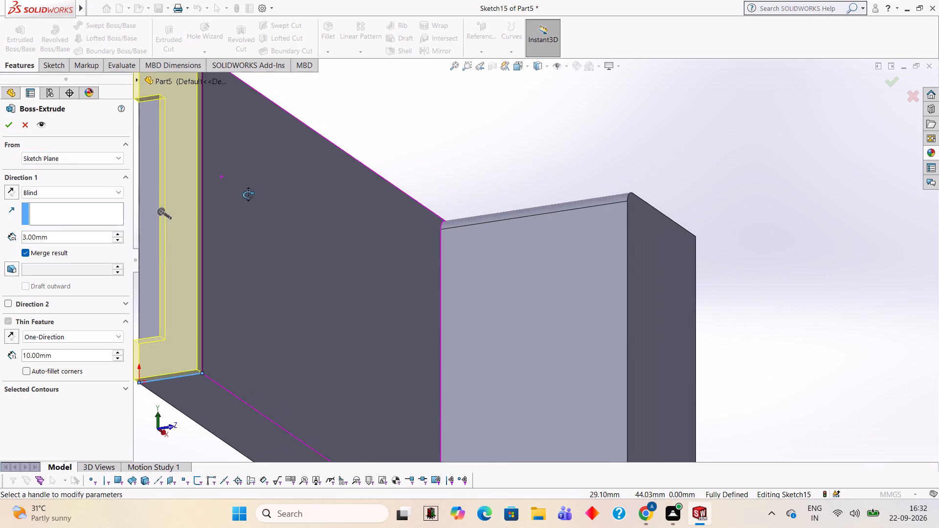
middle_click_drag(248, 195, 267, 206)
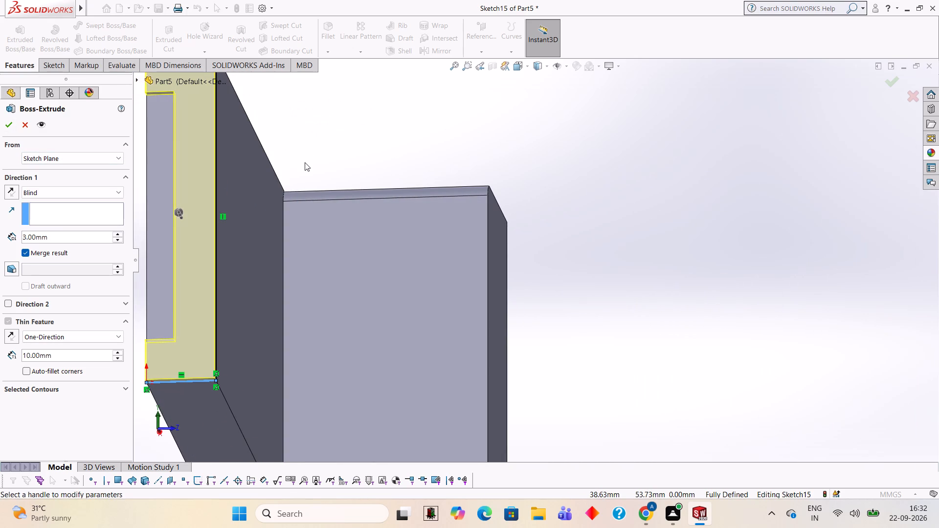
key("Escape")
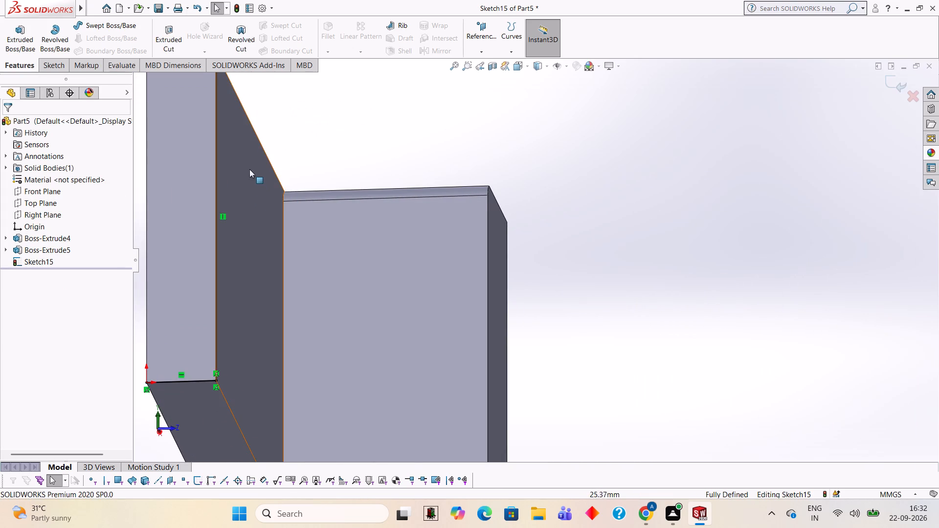
Close the end-face sketch with an 82 mm vertical line along the remaining open edge of the face.
scroll(259, 184, "up", 1)
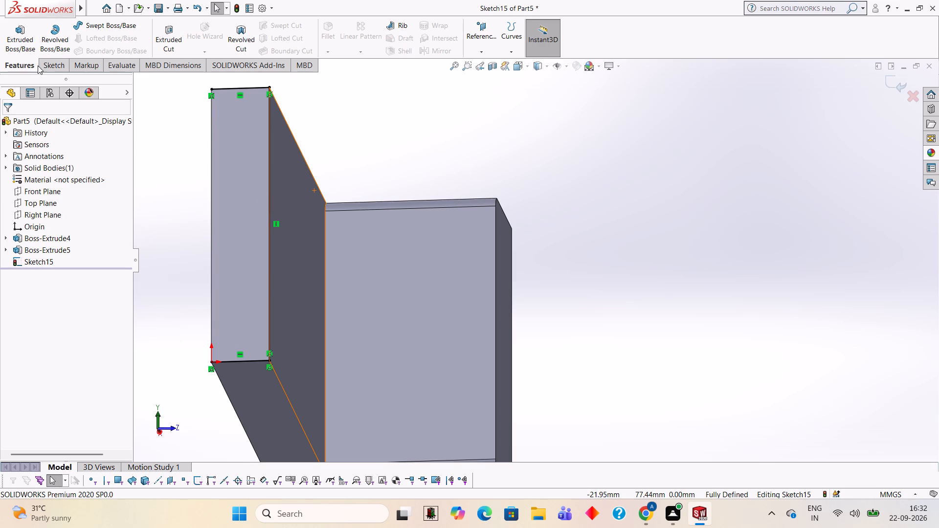
left_click(46, 65)
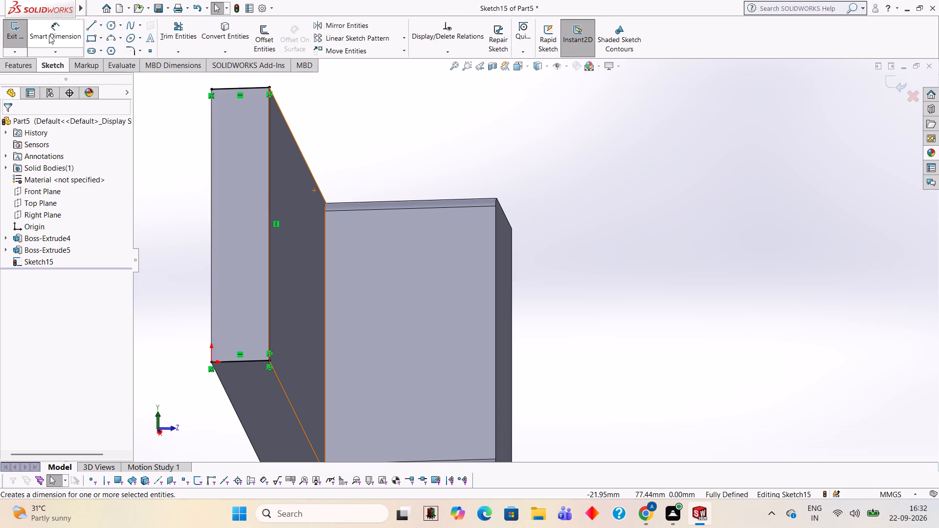
left_click(91, 29)
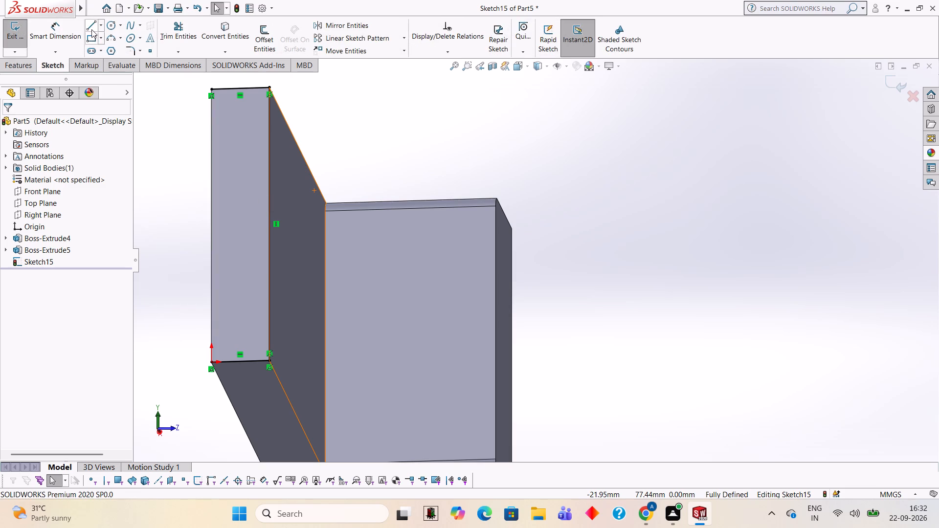
left_click(212, 90)
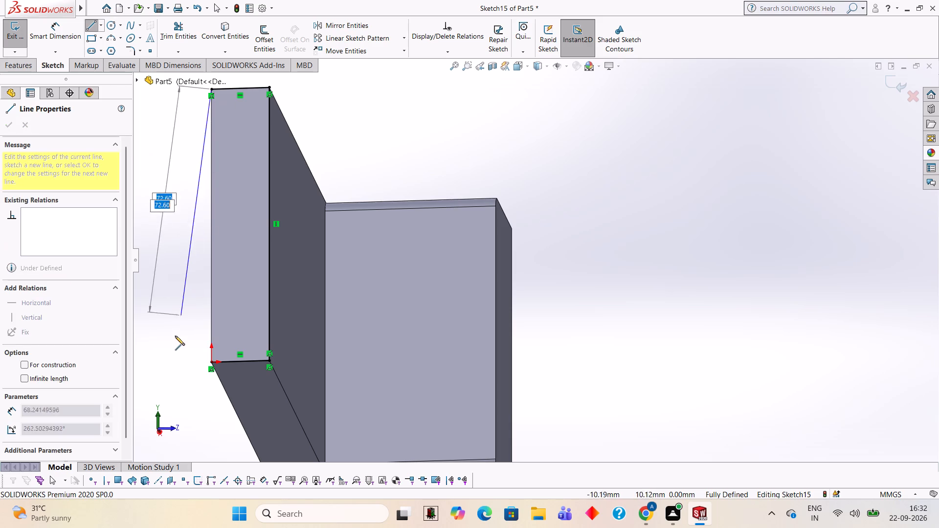
left_click(209, 363)
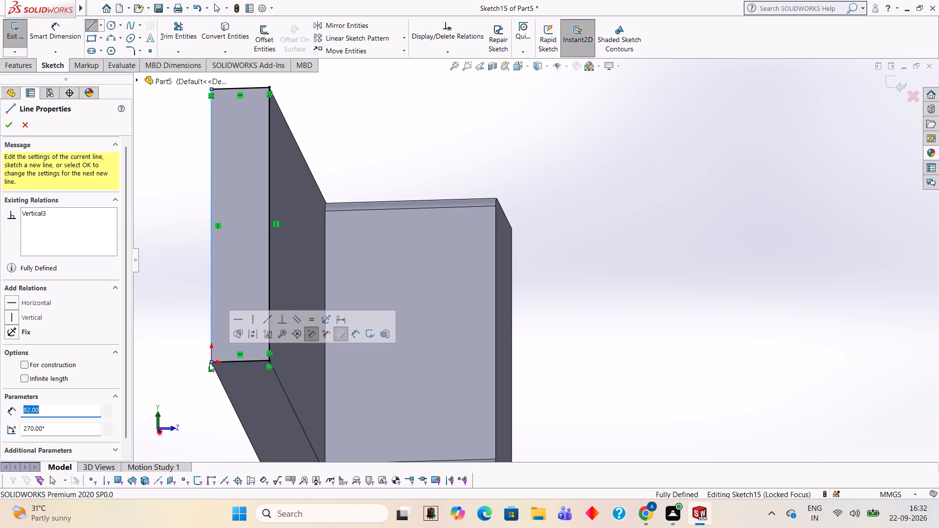
key("Escape")
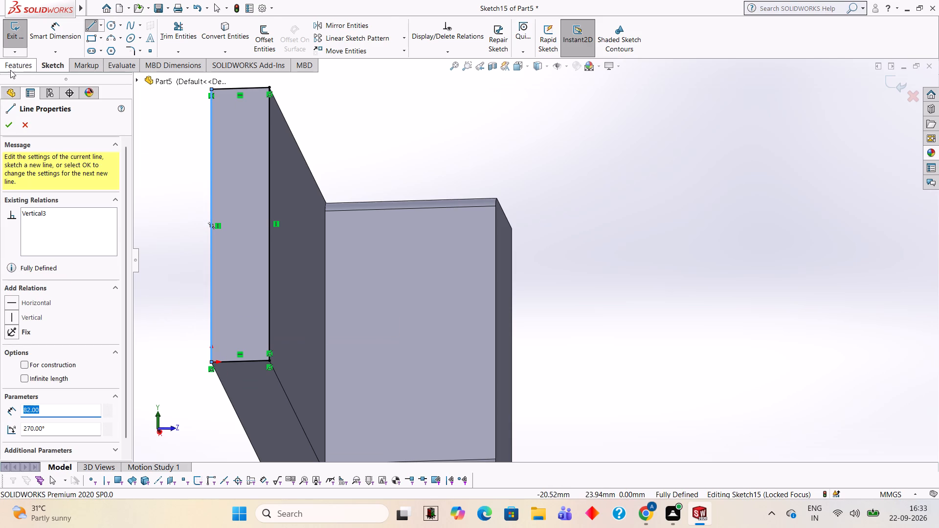
Extrude the end-face rectangle as a blind boss 3 mm deep, merged with the body.
left_click(10, 70)
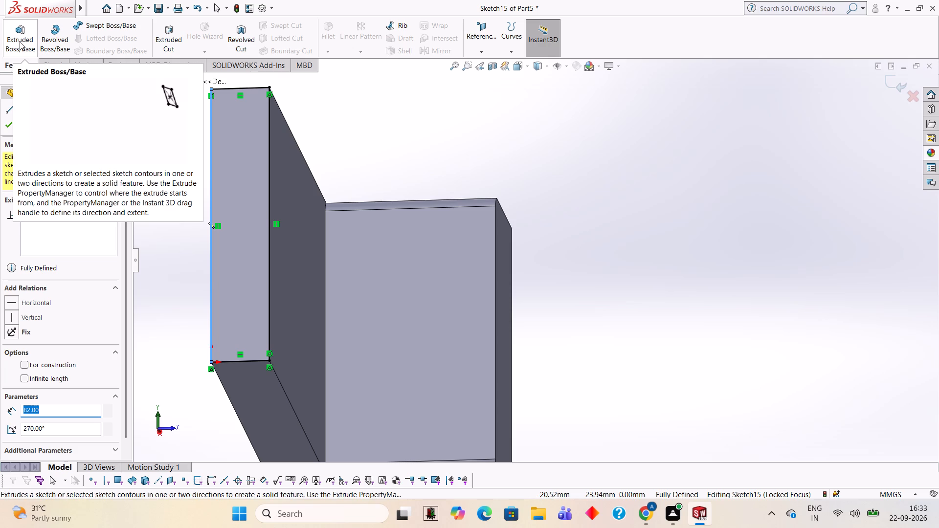
left_click(19, 41)
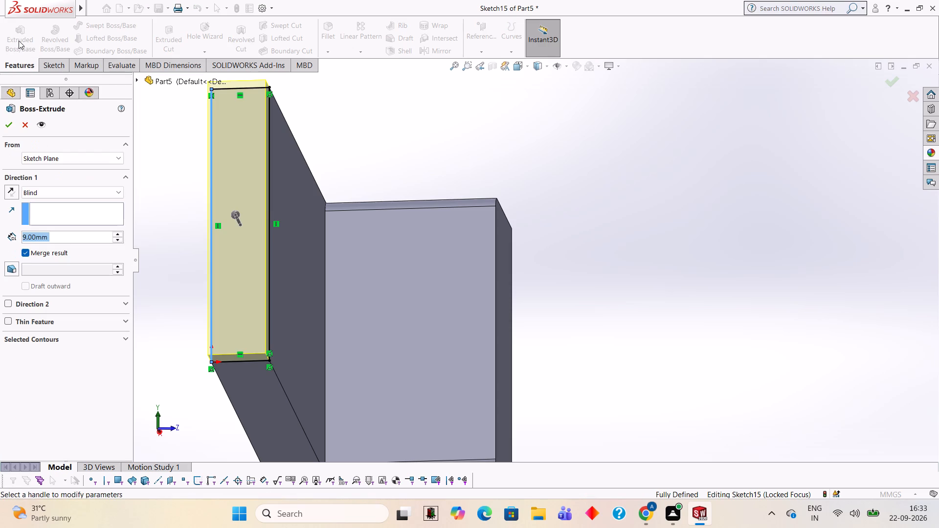
key("3")
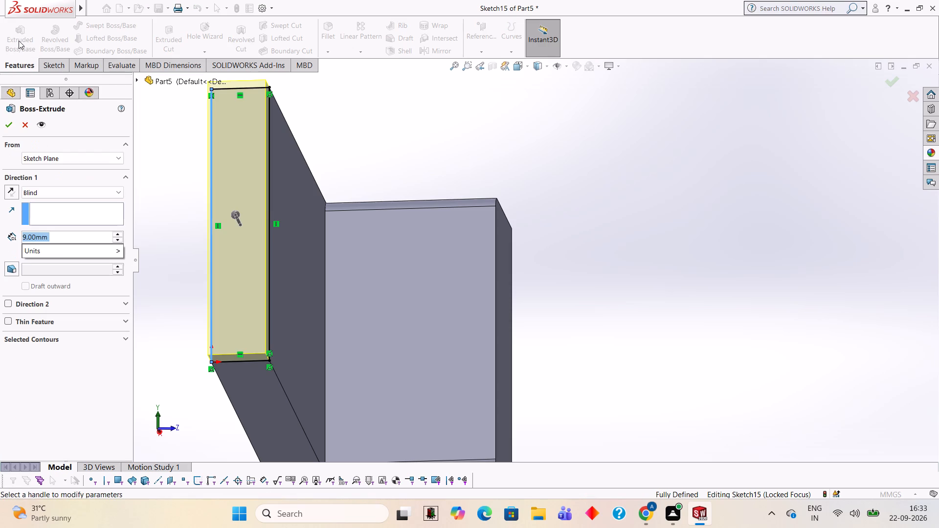
key("Return")
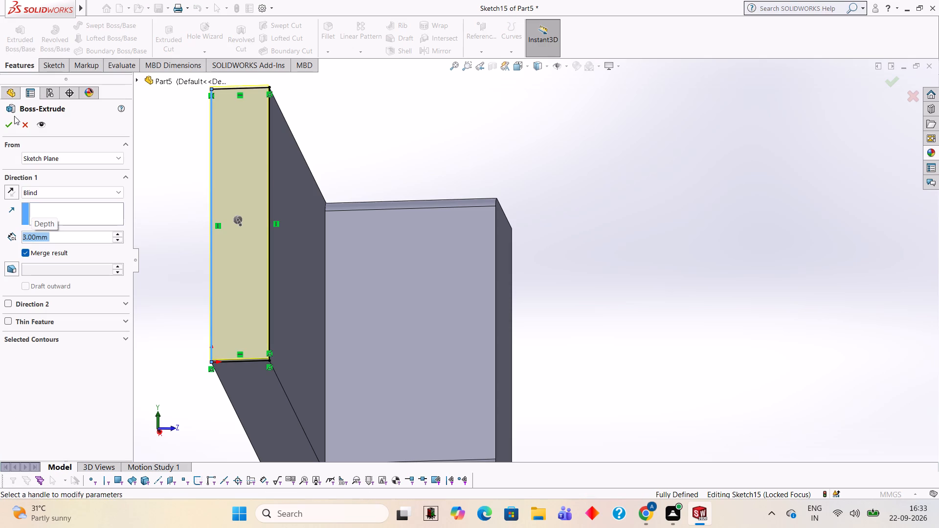
left_click(9, 129)
Start a sketch on the long leg's large inner face and view it straight on.
middle_click_drag(641, 163, 594, 140)
middle_click_drag(597, 138, 586, 140)
scroll(579, 141, "up", 1)
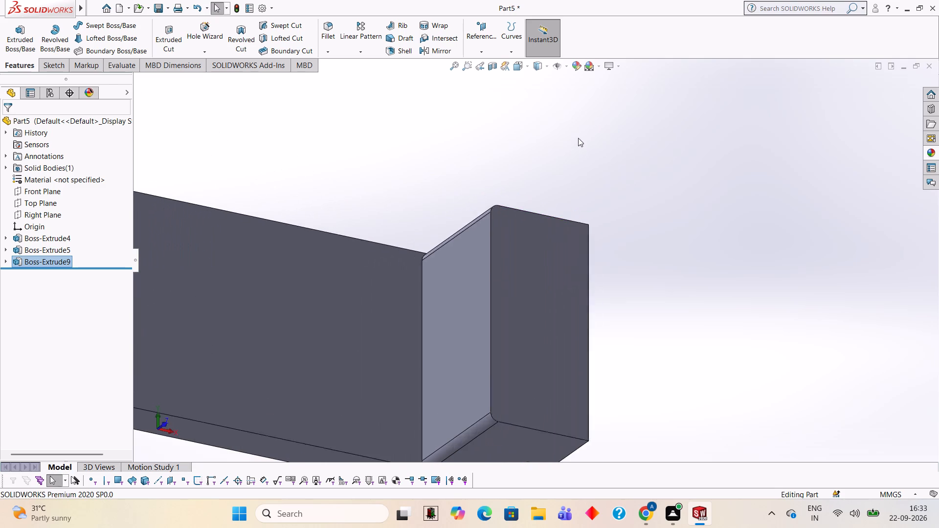
scroll(578, 138, "up", 1)
middle_click_drag(491, 150, 460, 153)
key("Escape")
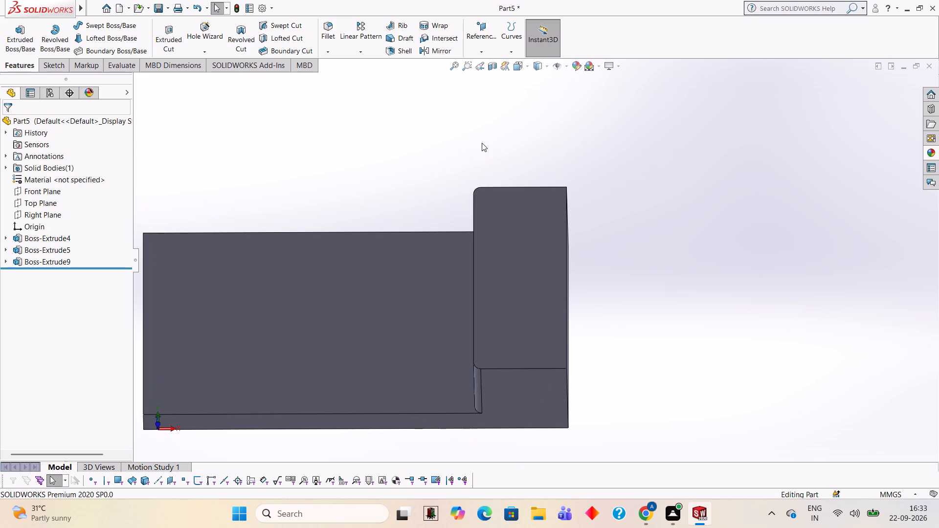
scroll(234, 269, "up", 1)
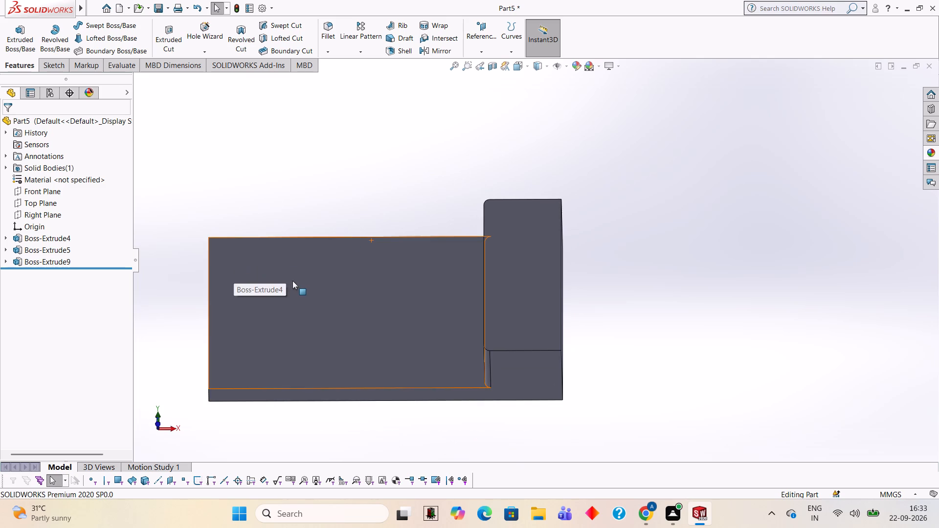
middle_click_drag(292, 281, 308, 285)
left_click(306, 286)
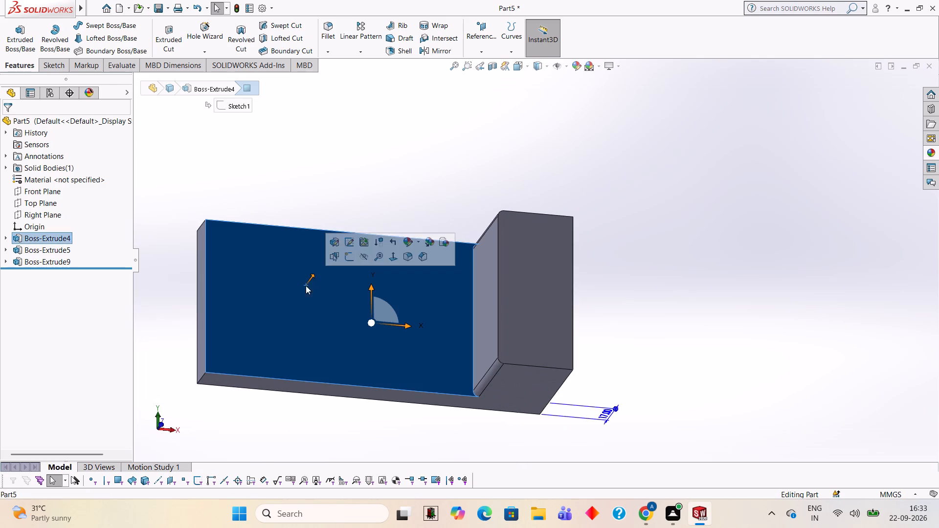
left_click(351, 252)
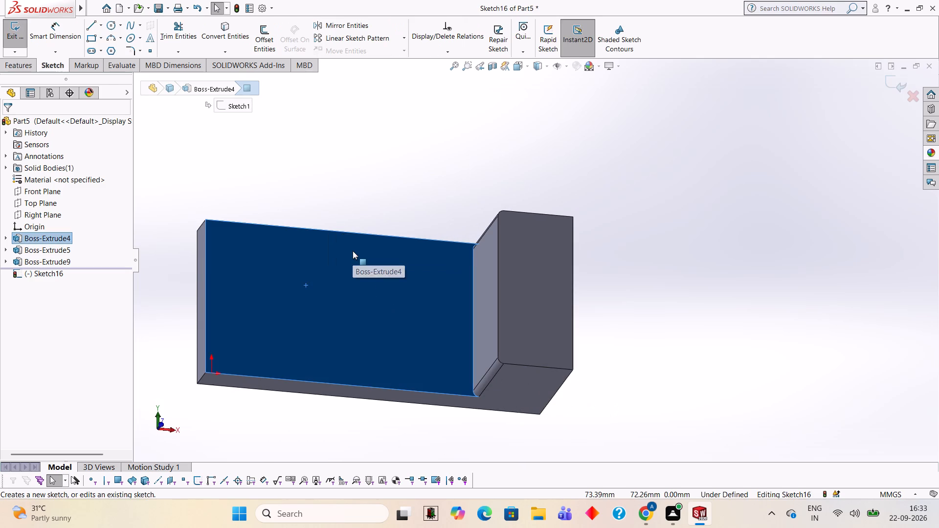
key("ctrl+8")
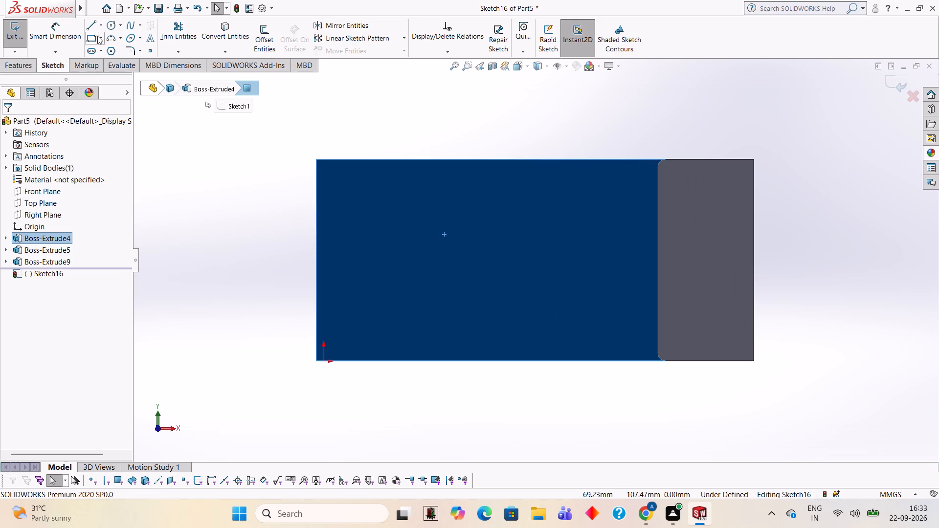
Draw 3 mm vertical lines along the leg's free end edge, one inward from the upper corner and one from the lower corner.
left_click(95, 26)
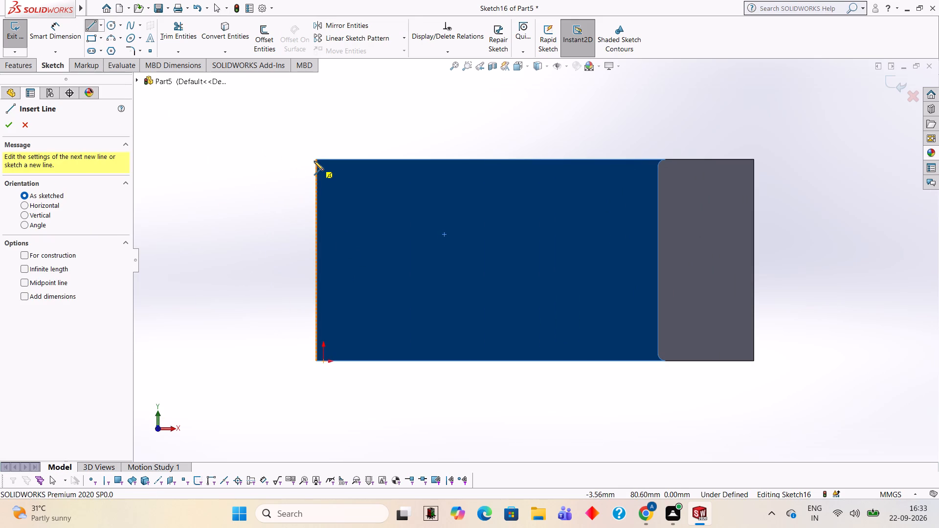
left_click(316, 160)
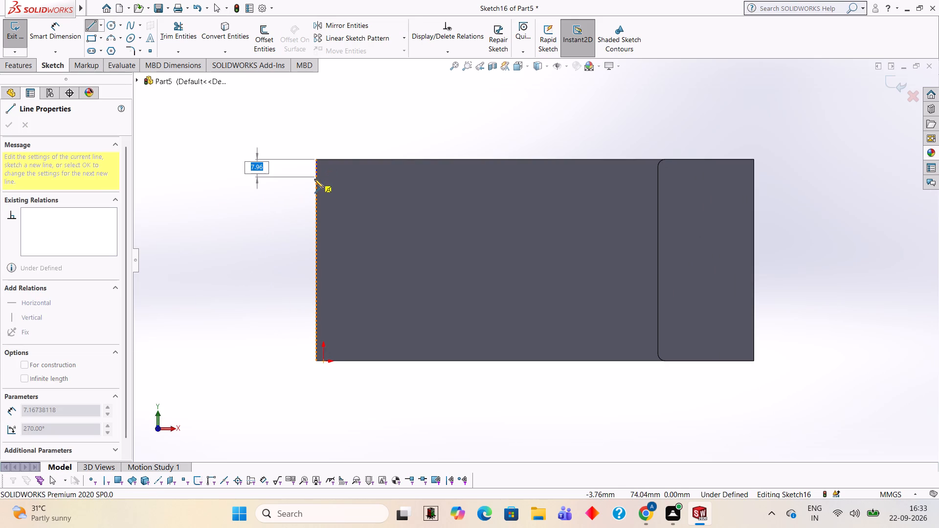
key("3")
key("Return")
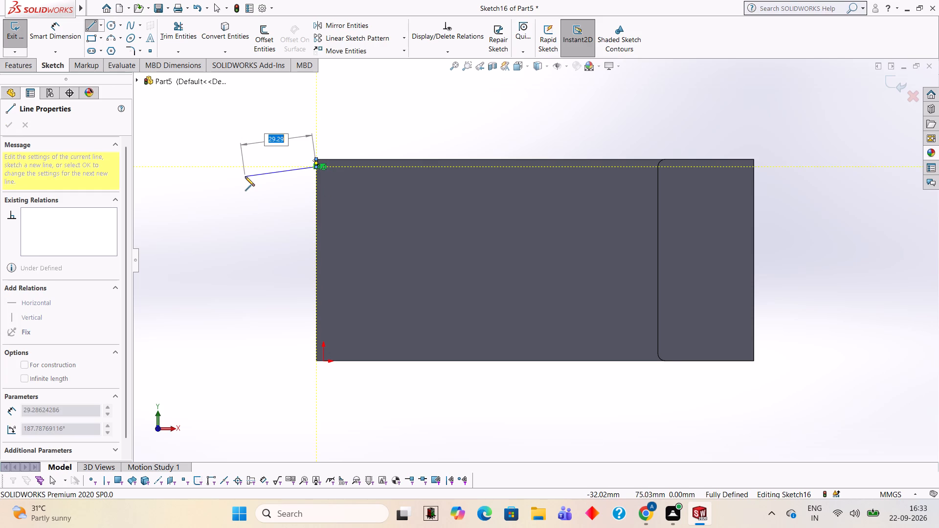
key("Escape")
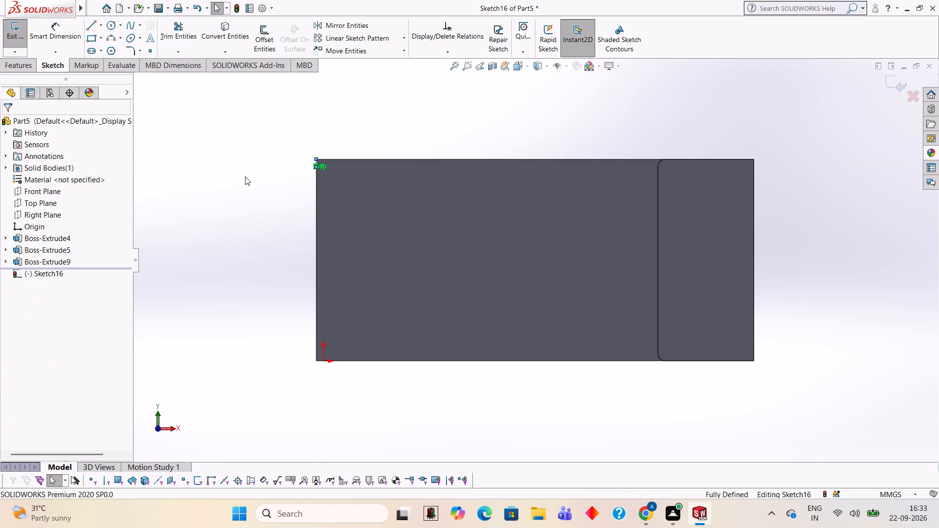
left_click(316, 362)
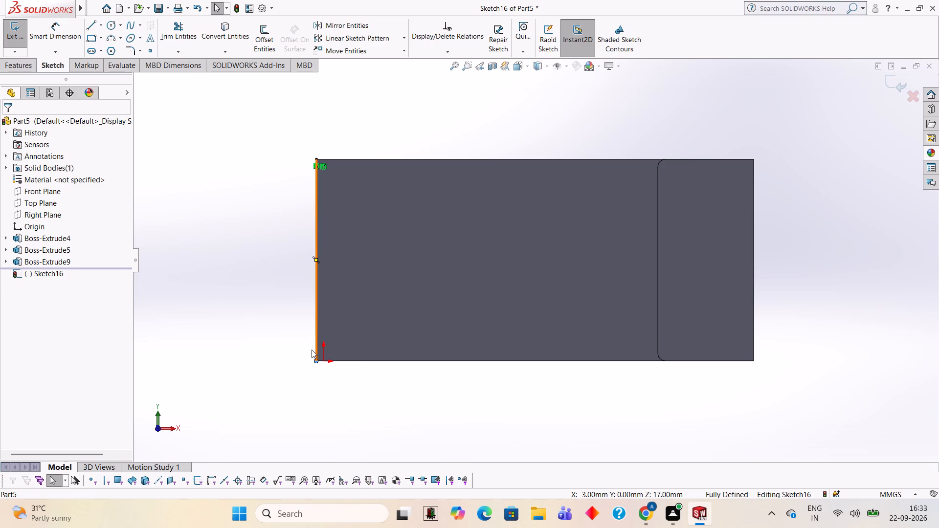
left_click(88, 25)
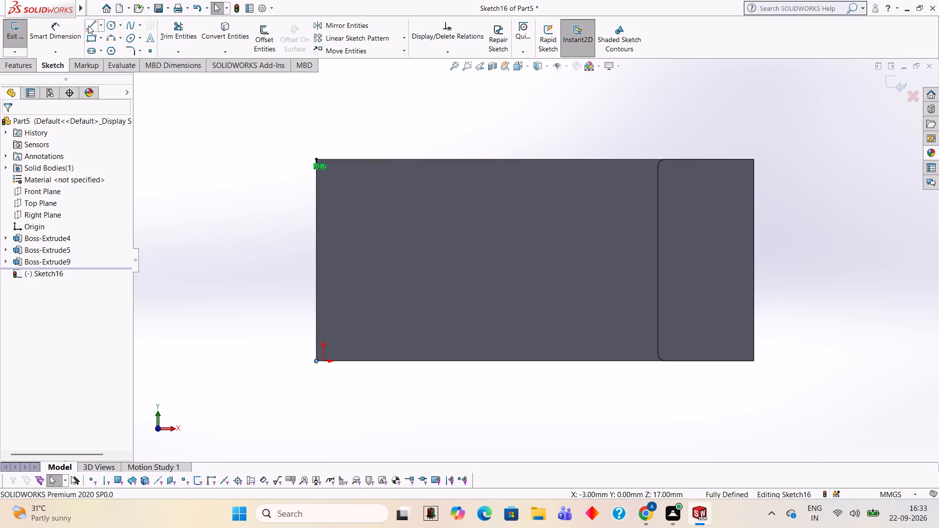
left_click(316, 361)
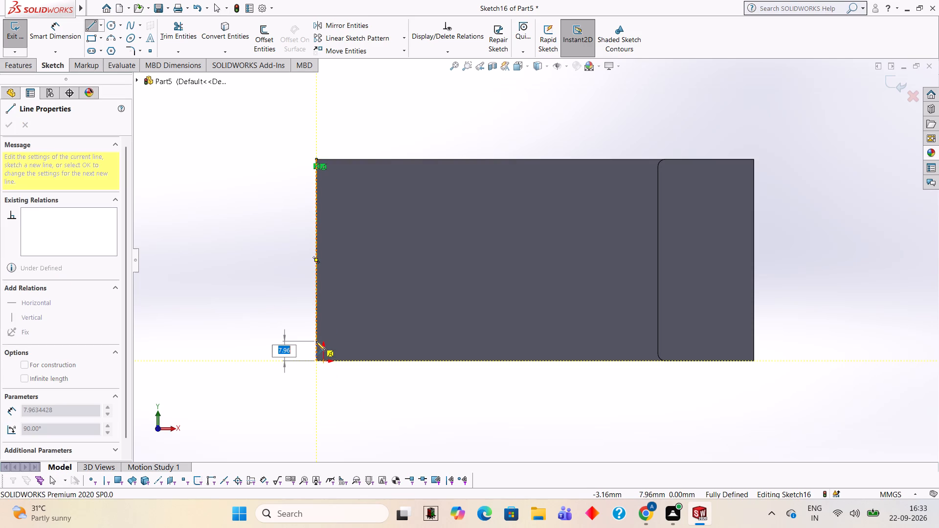
key("3")
key("Return")
key("Escape")
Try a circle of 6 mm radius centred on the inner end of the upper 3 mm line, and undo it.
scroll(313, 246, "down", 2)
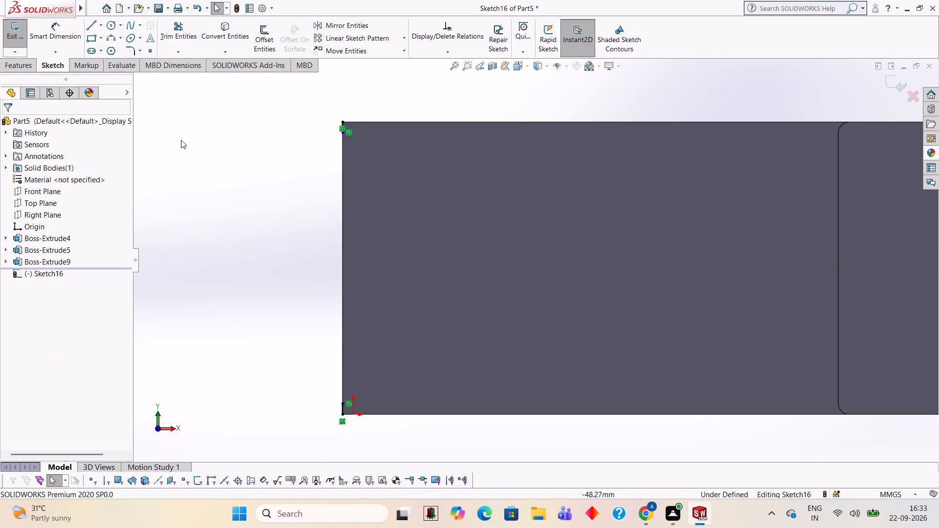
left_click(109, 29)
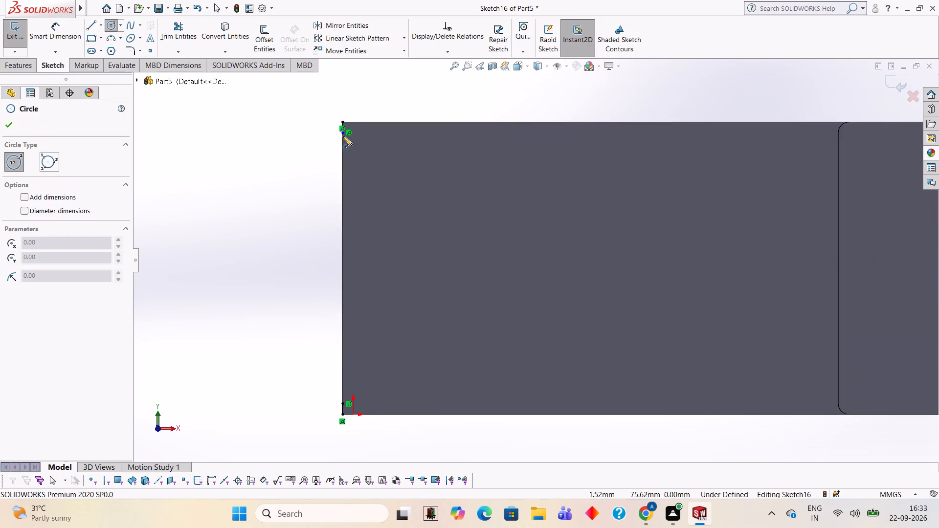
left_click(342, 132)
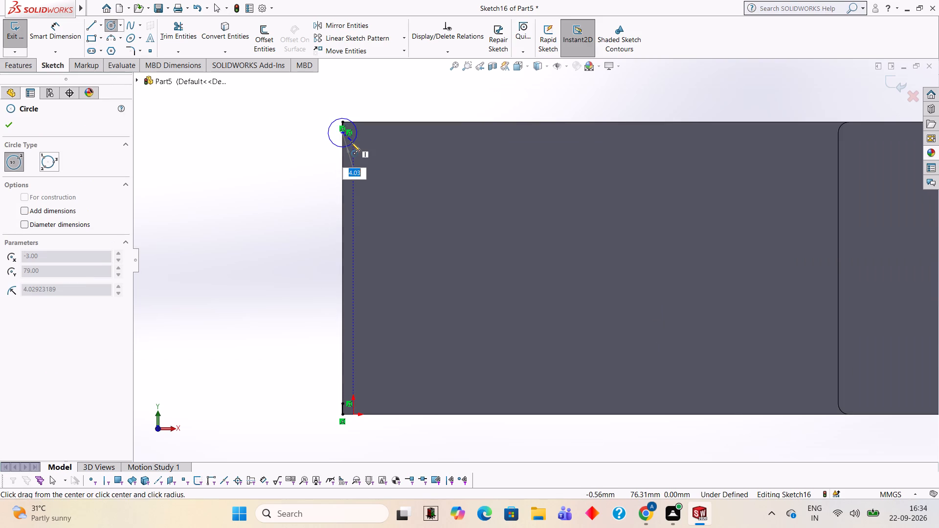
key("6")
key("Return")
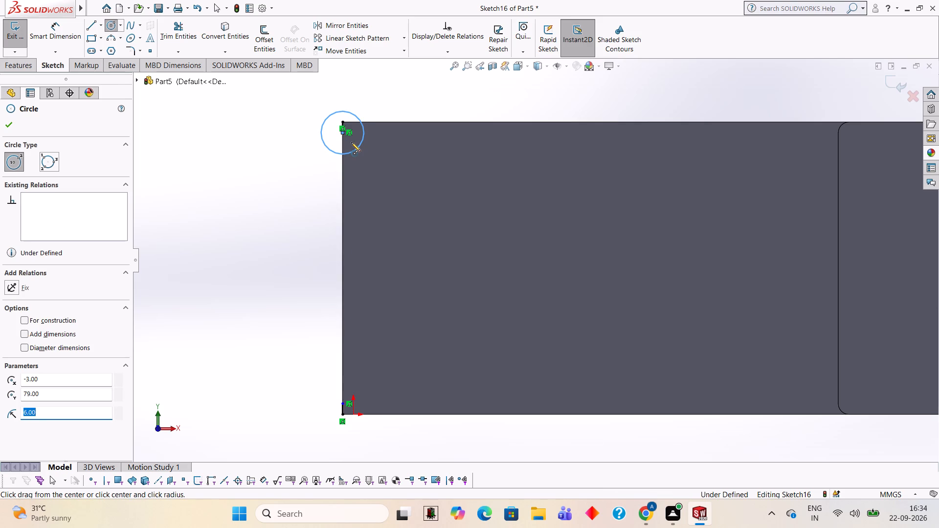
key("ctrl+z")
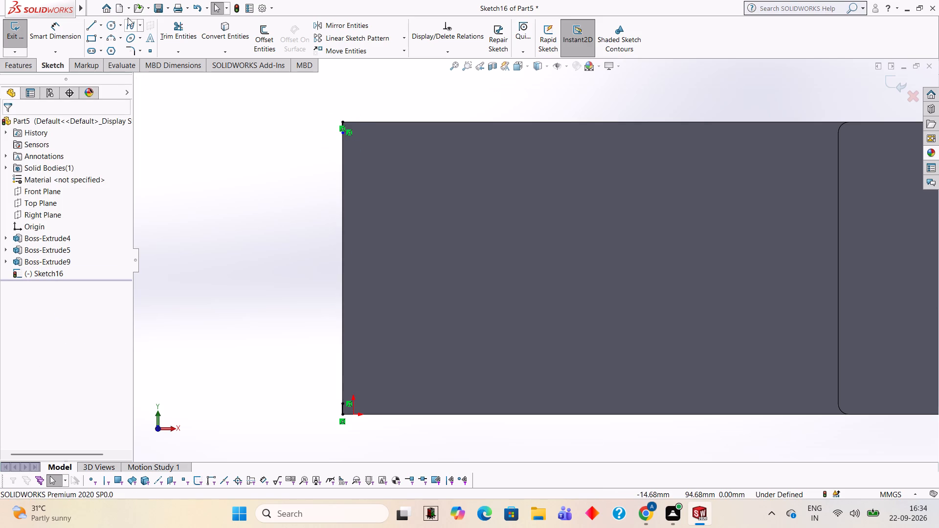
Sketch two circles of 3 mm radius centred on the inner ends of the upper and lower 3 mm lines.
left_click(108, 23)
left_click(341, 133)
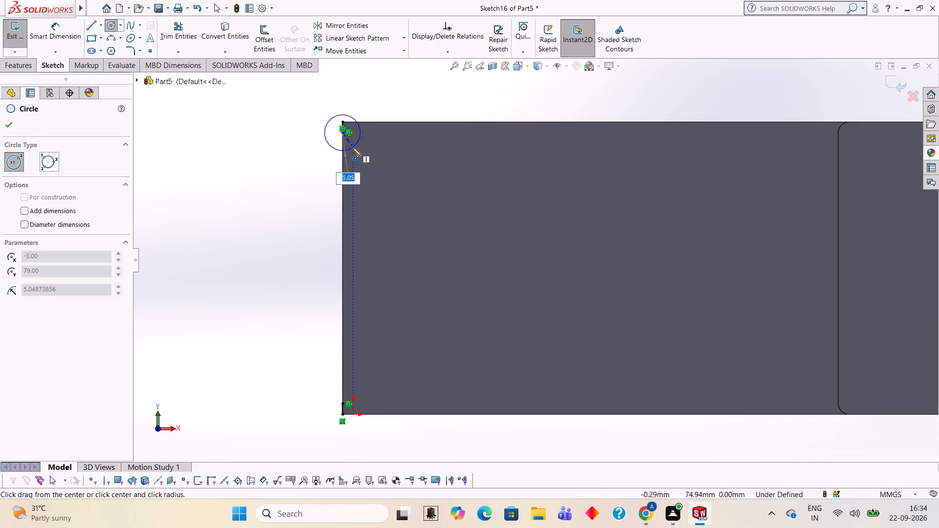
key("3")
key("Return")
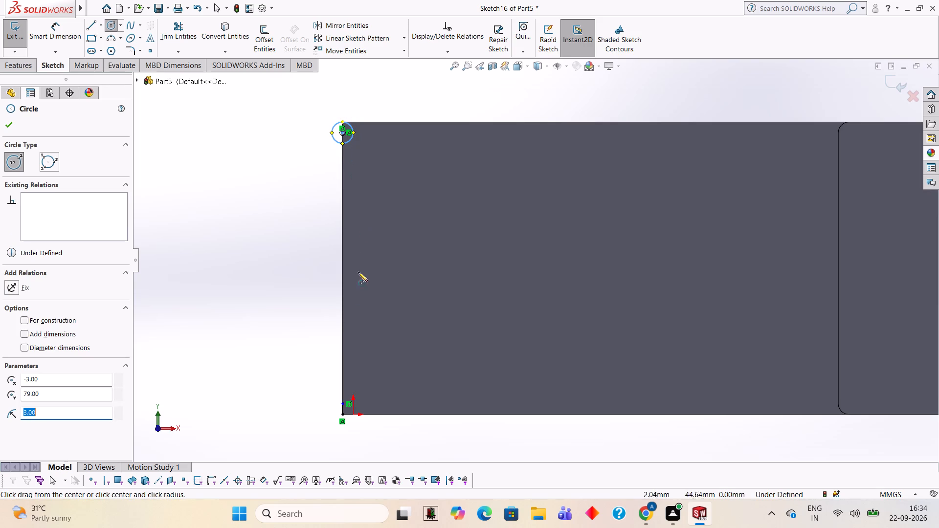
left_click(342, 403)
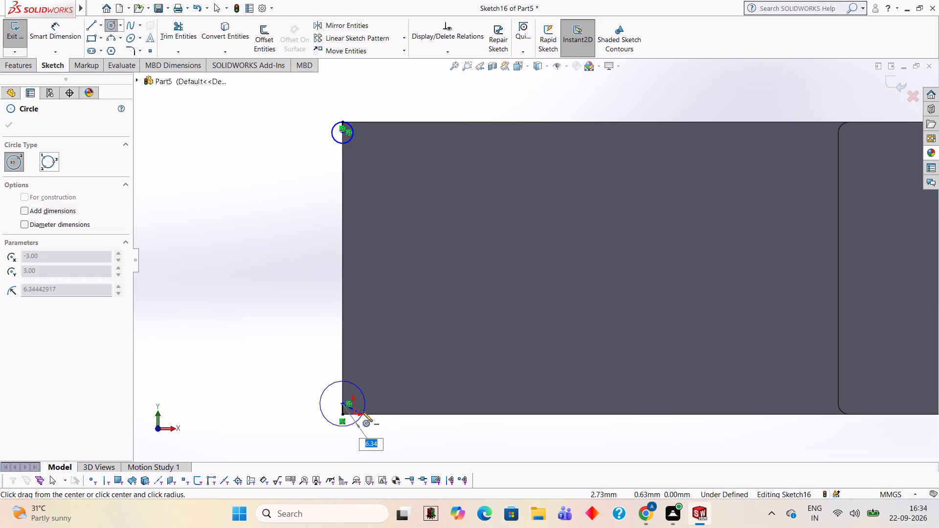
key("3")
key("Return")
key("Escape")
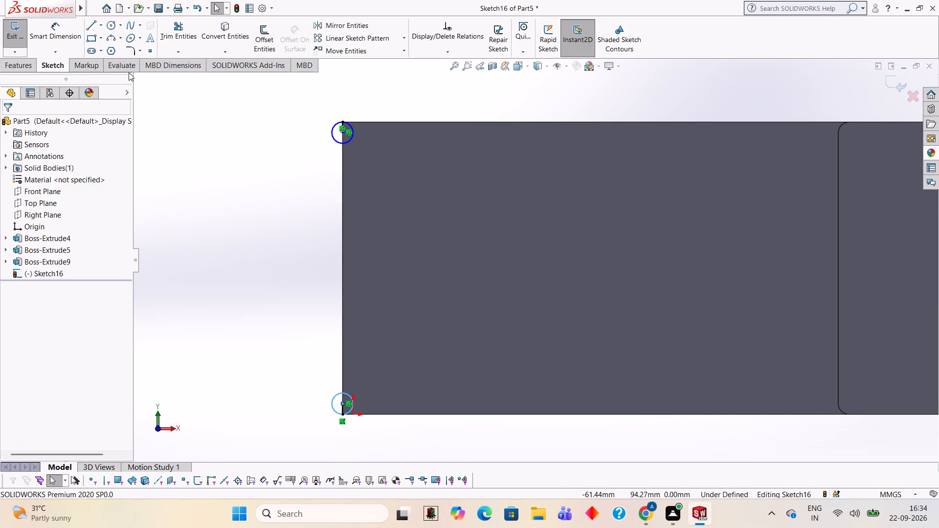
Join the outermost points of the two circles with a 76 mm vertical line outside the leg's end edge.
left_click(88, 25)
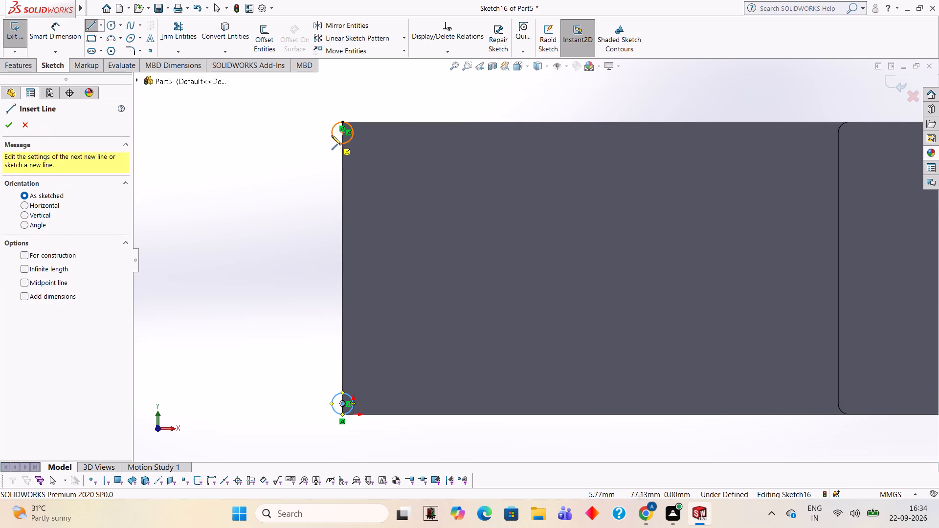
left_click(330, 133)
left_click(331, 403)
key("Escape")
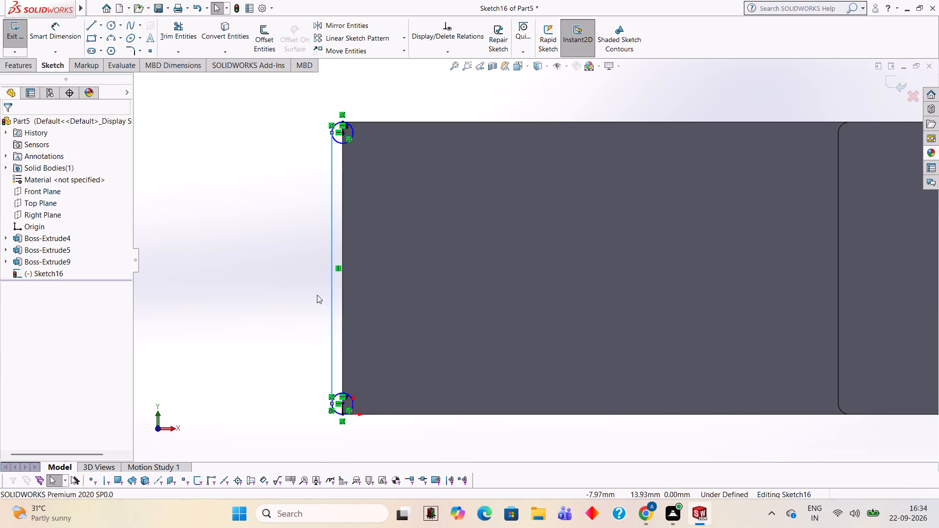
Trim away the inner portions of both 3 mm circles and both 3 mm vertical lines, leaving only the outer quarter arcs.
left_click(168, 41)
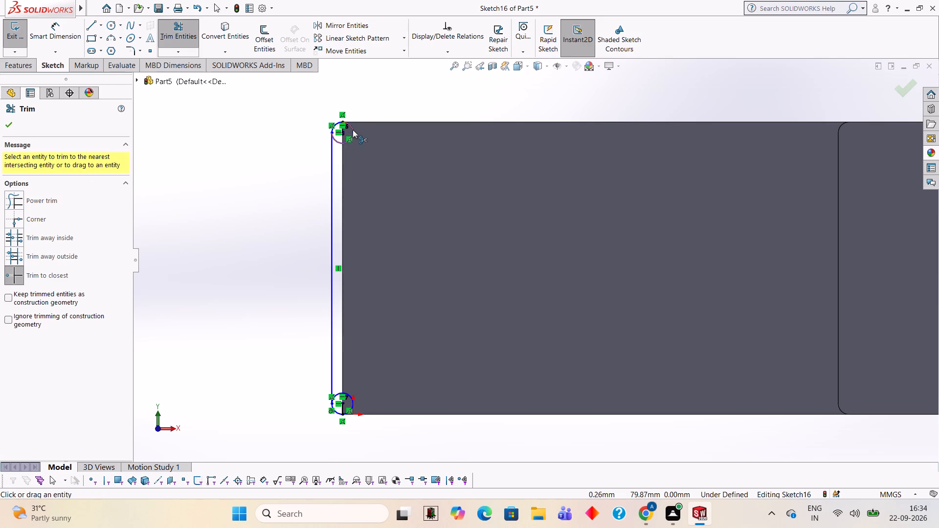
left_click(352, 130)
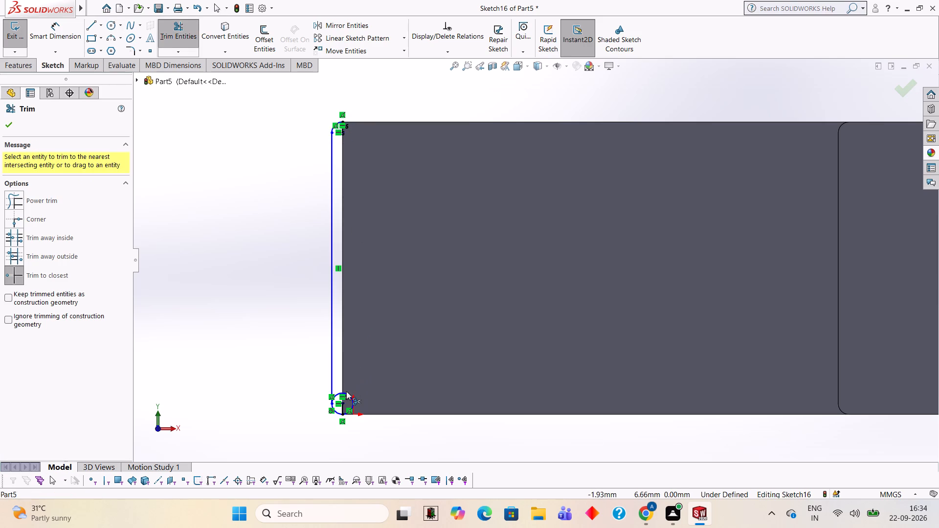
left_click(346, 391)
scroll(344, 409, "down", 3)
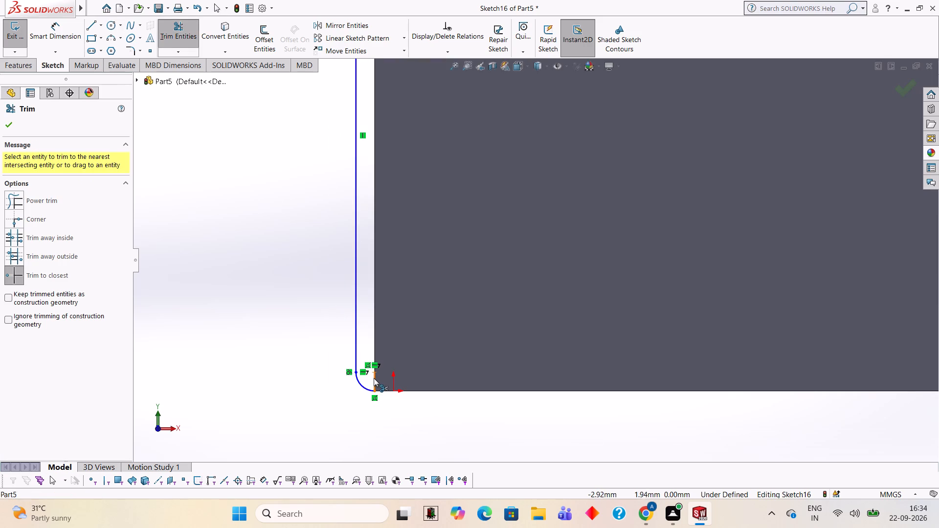
left_click(374, 378)
scroll(423, 284, "up", 4)
scroll(482, 99, "down", 5)
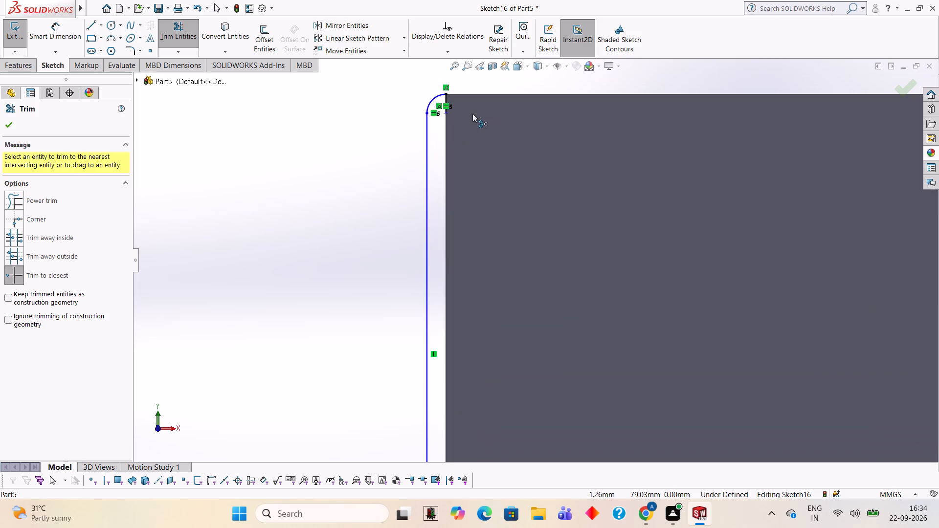
scroll(472, 113, "down", 2)
left_click(437, 123)
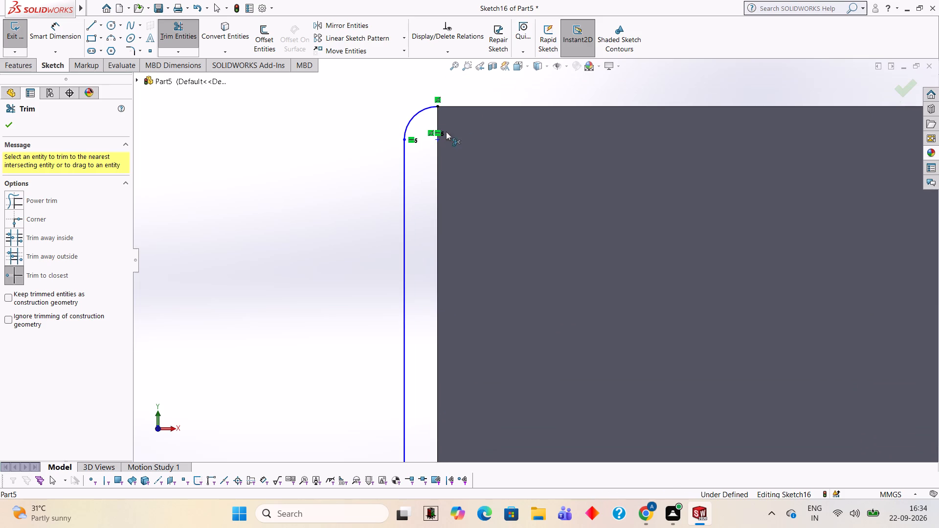
Close the rounded profile with an 82 mm vertical line along the leg's end edge, from the upper corner to the lower corner.
scroll(559, 200, "up", 6)
scroll(760, 233, "down", 2)
scroll(800, 255, "up", 3)
scroll(805, 258, "down", 4)
scroll(811, 262, "up", 6)
scroll(681, 325, "down", 1)
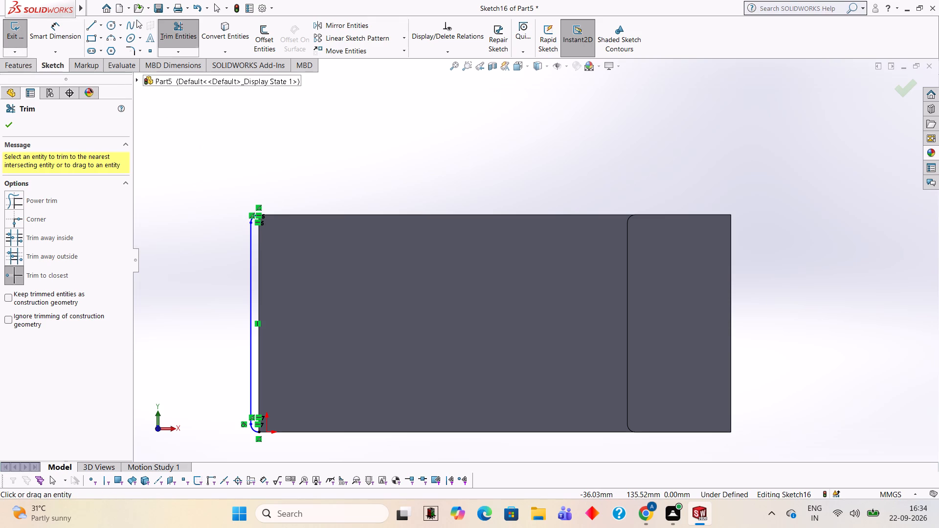
left_click(87, 27)
scroll(258, 231, "down", 1)
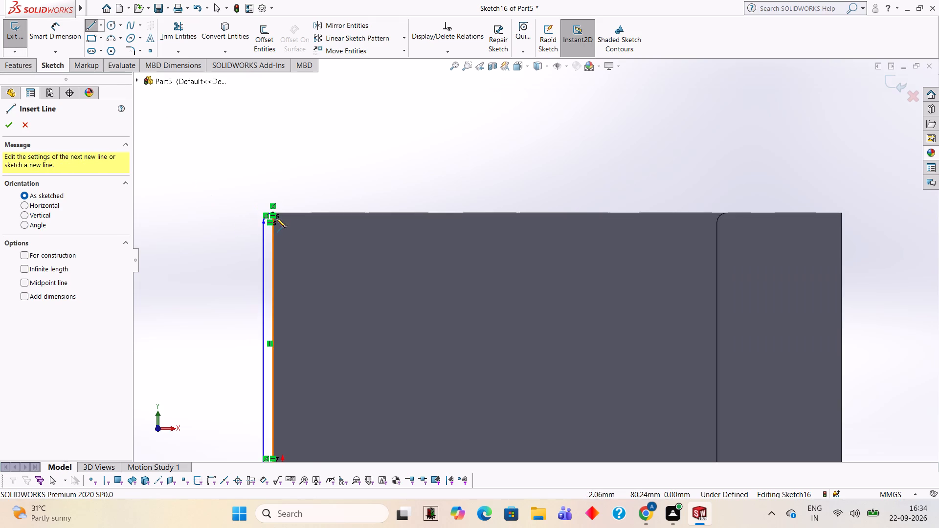
scroll(278, 209, "down", 3)
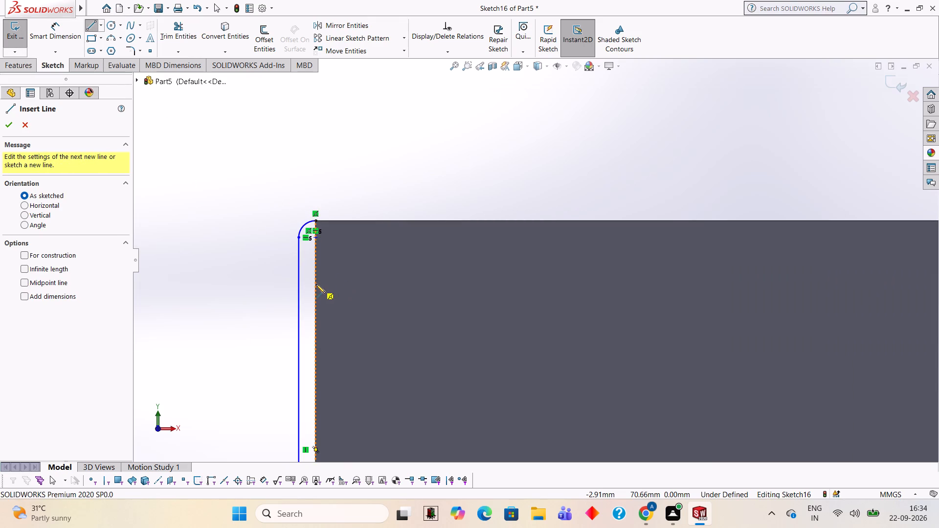
left_click(315, 221)
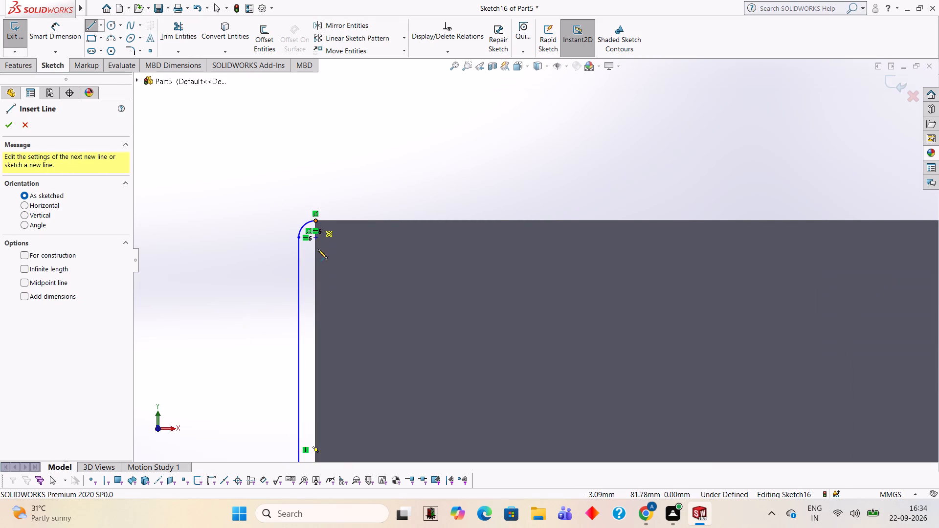
scroll(319, 315, "up", 4)
scroll(402, 360, "up", 1)
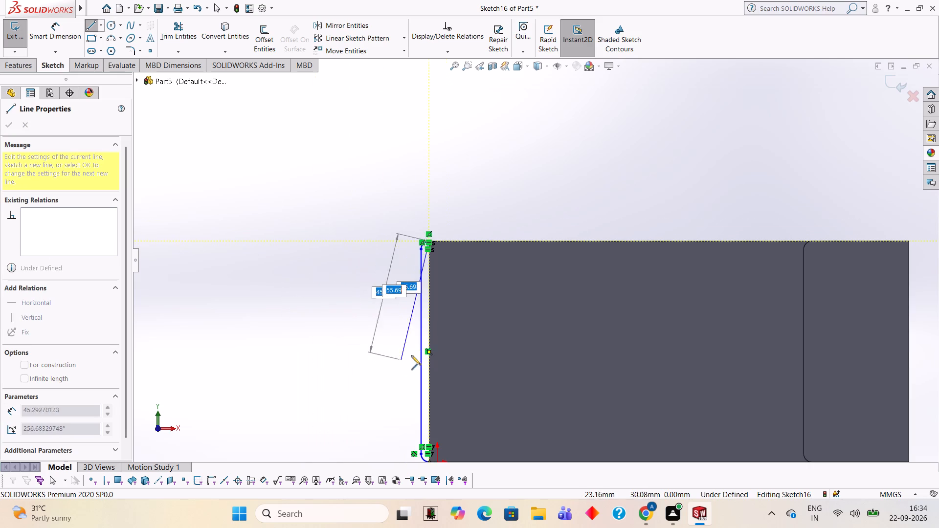
scroll(411, 355, "up", 1)
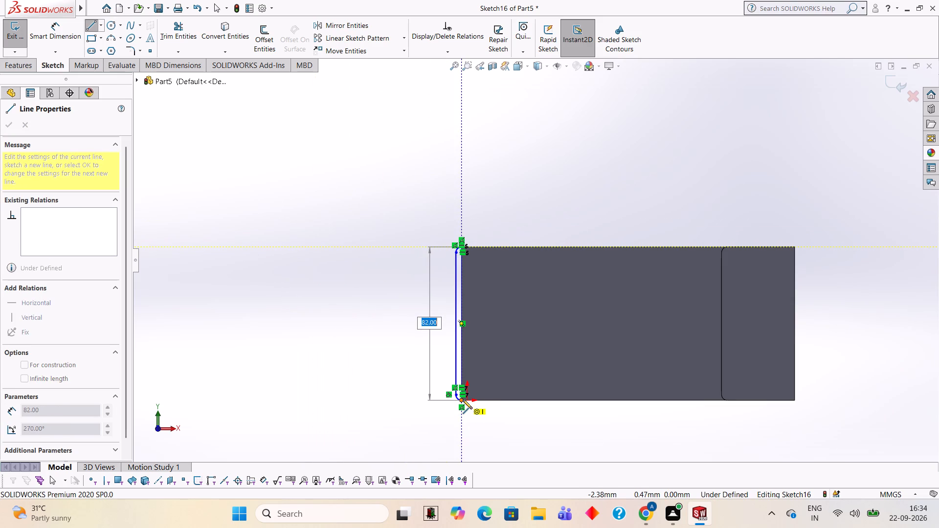
left_click(462, 399)
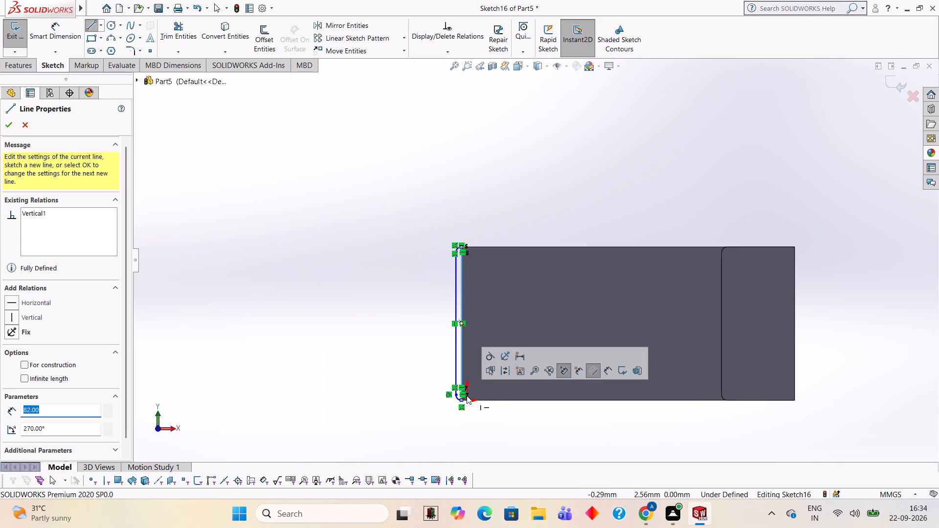
key("Escape")
Extrude the closed rounded profile 17 mm blind in the reversed direction, across the leg's thickness, merged with the body.
left_click(20, 60)
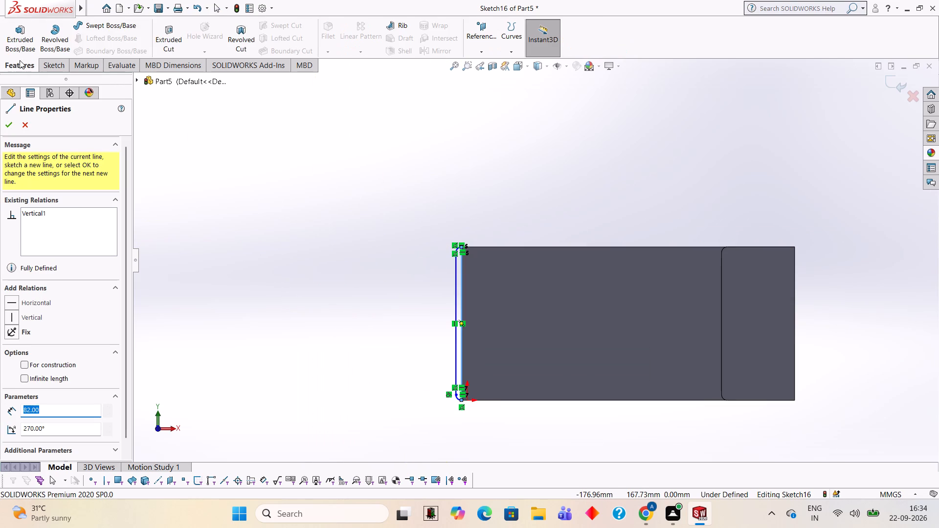
left_click(21, 40)
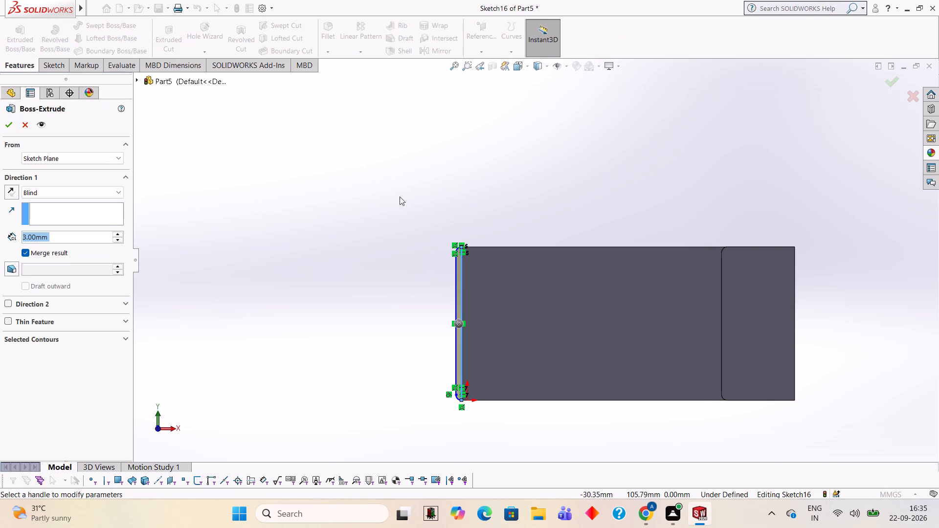
middle_click_drag(361, 175, 451, 224)
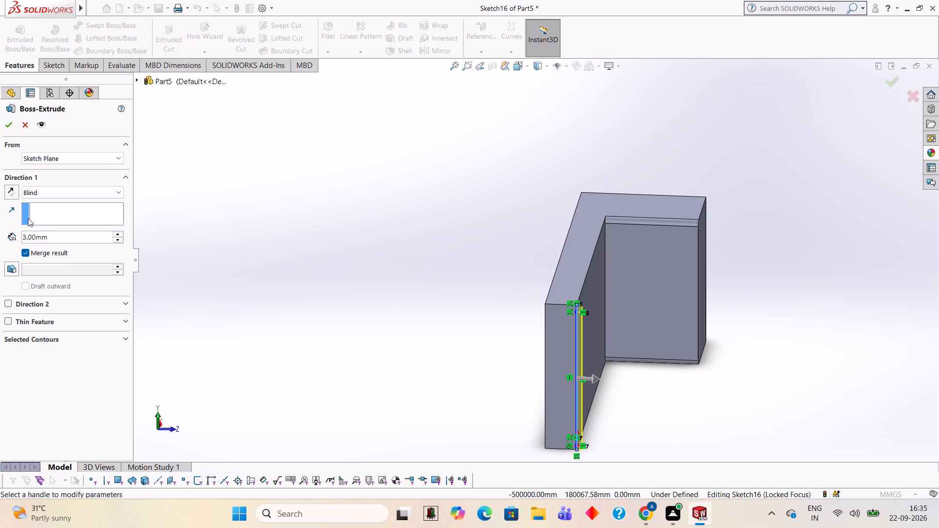
left_click(7, 198)
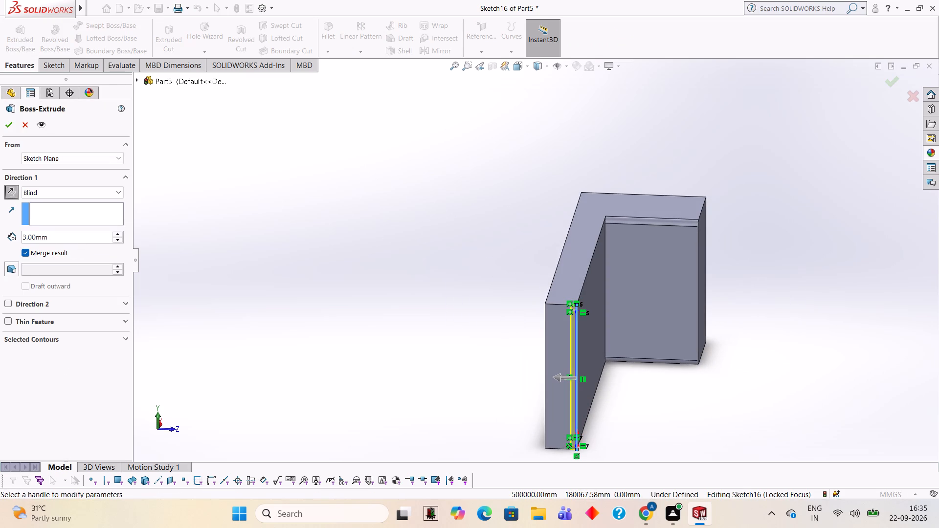
left_click(75, 241)
key("BackSpace")
key("BackSpace")
key("BackSpace")
key("BackSpace")
key("BackSpace")
key("BackSpace")
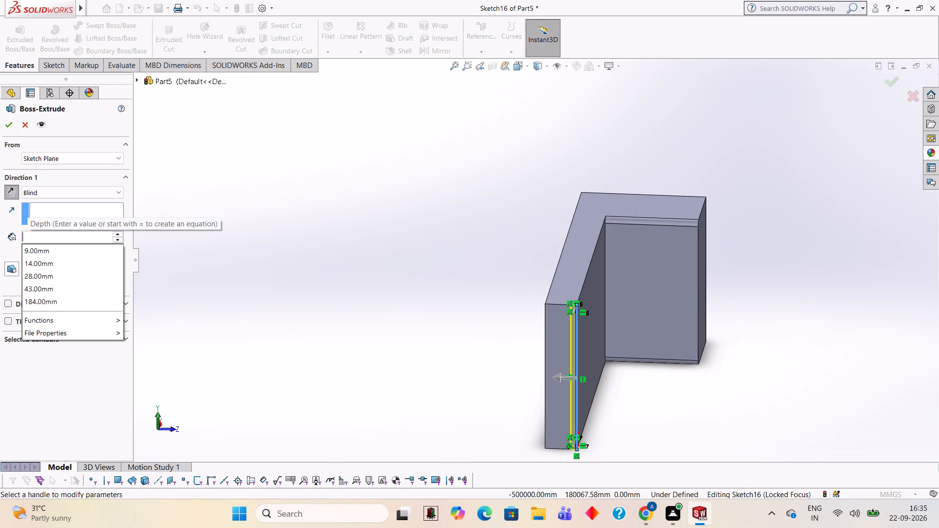
type("17")
key("Return")
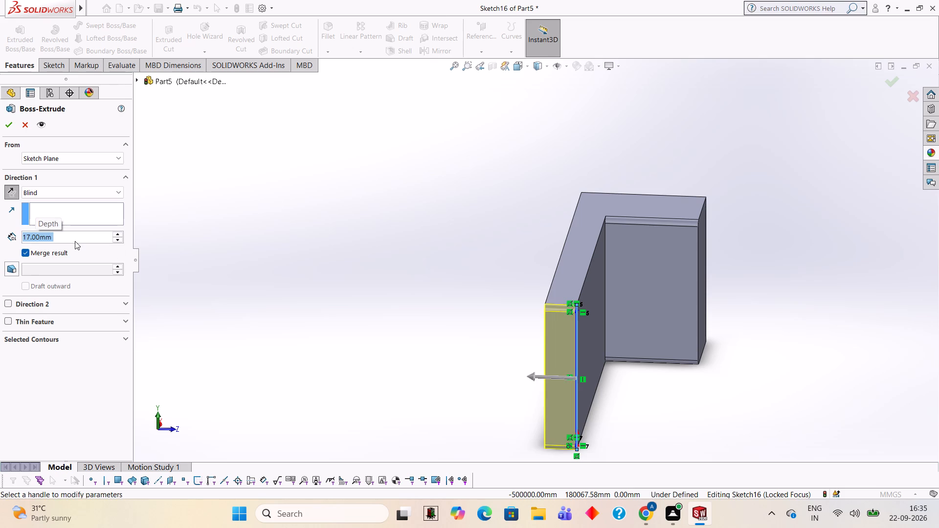
left_click(5, 123)
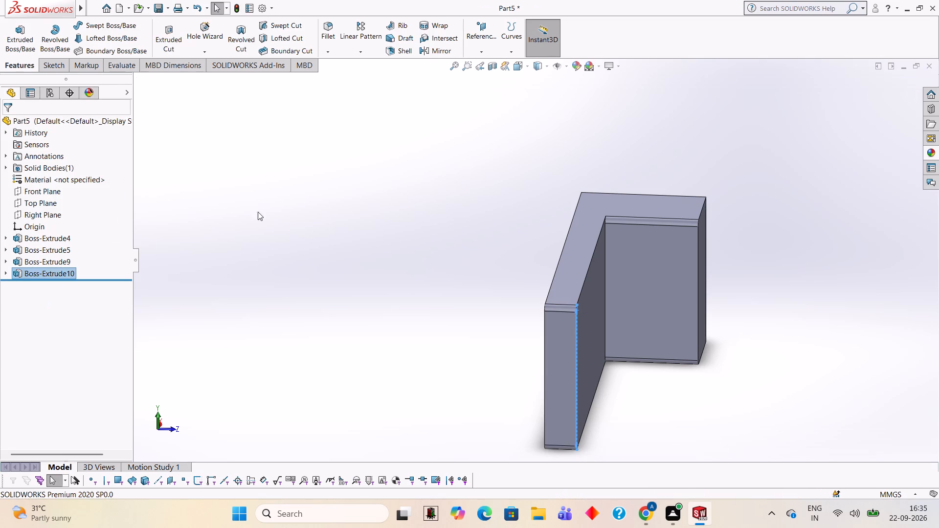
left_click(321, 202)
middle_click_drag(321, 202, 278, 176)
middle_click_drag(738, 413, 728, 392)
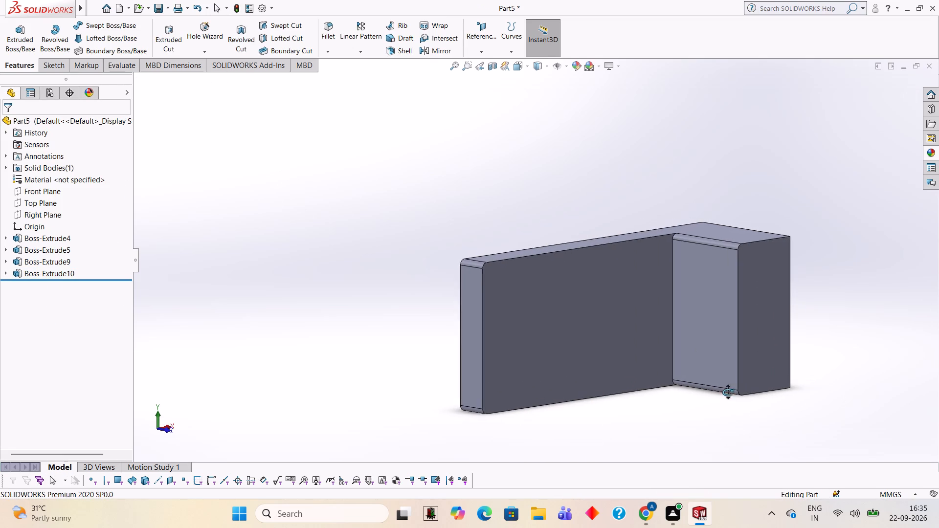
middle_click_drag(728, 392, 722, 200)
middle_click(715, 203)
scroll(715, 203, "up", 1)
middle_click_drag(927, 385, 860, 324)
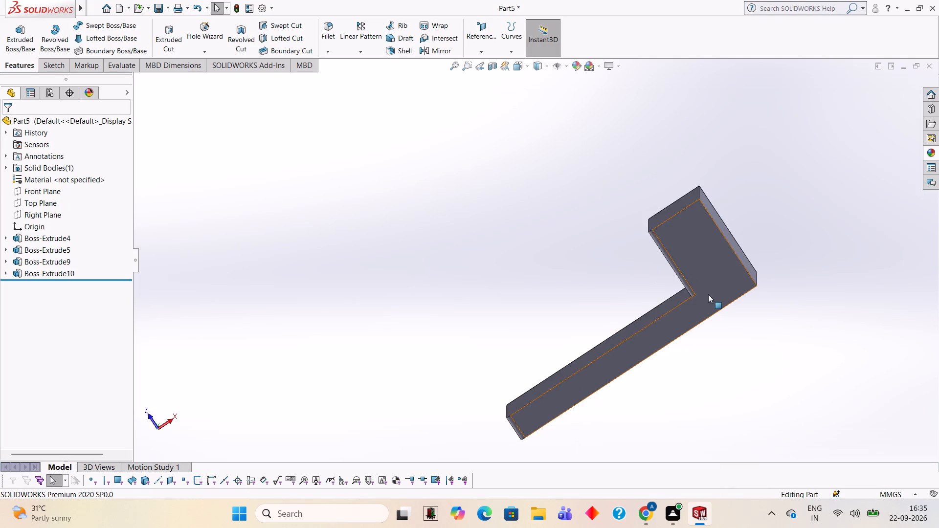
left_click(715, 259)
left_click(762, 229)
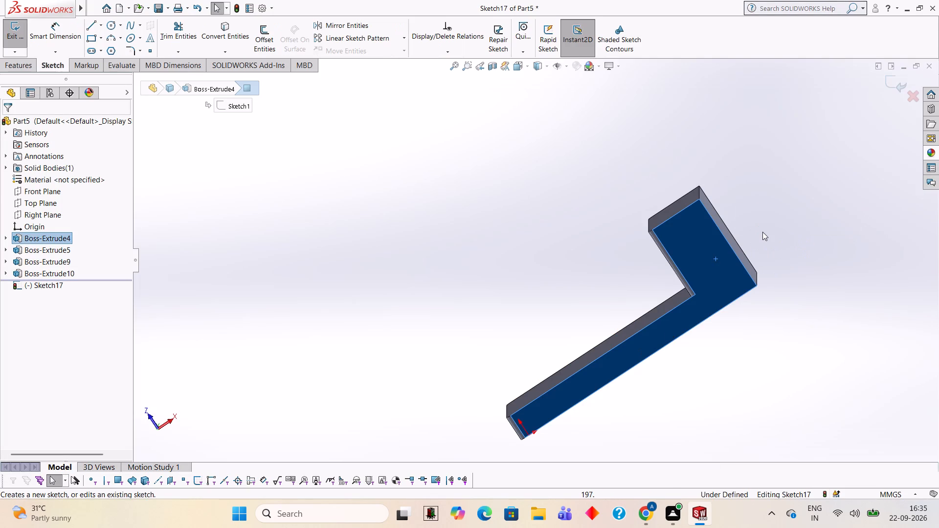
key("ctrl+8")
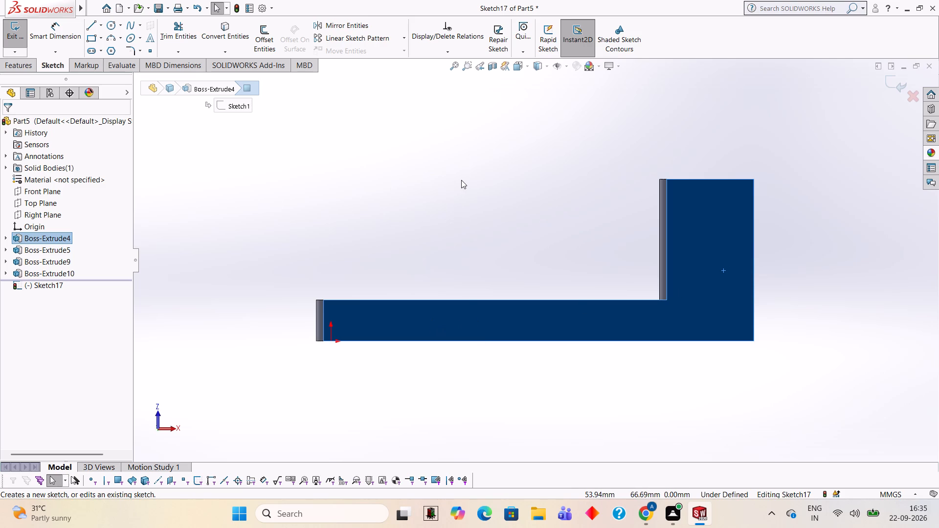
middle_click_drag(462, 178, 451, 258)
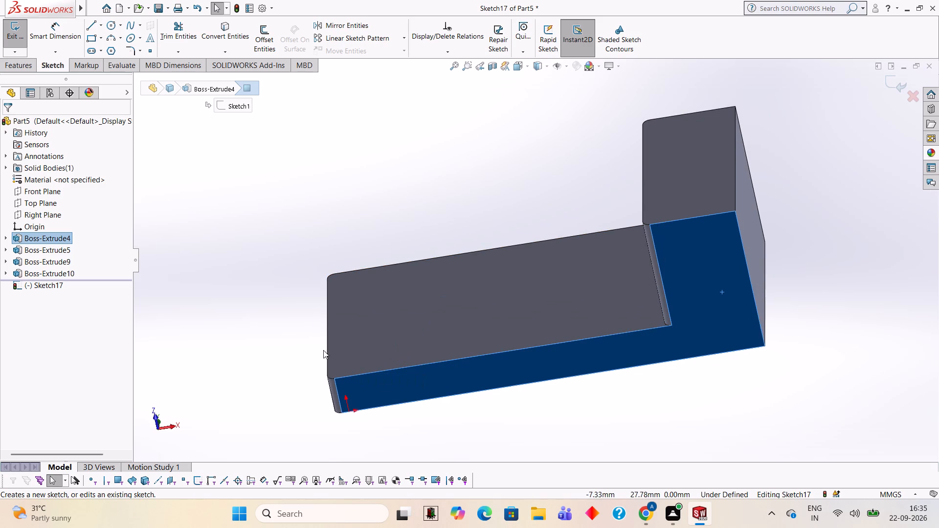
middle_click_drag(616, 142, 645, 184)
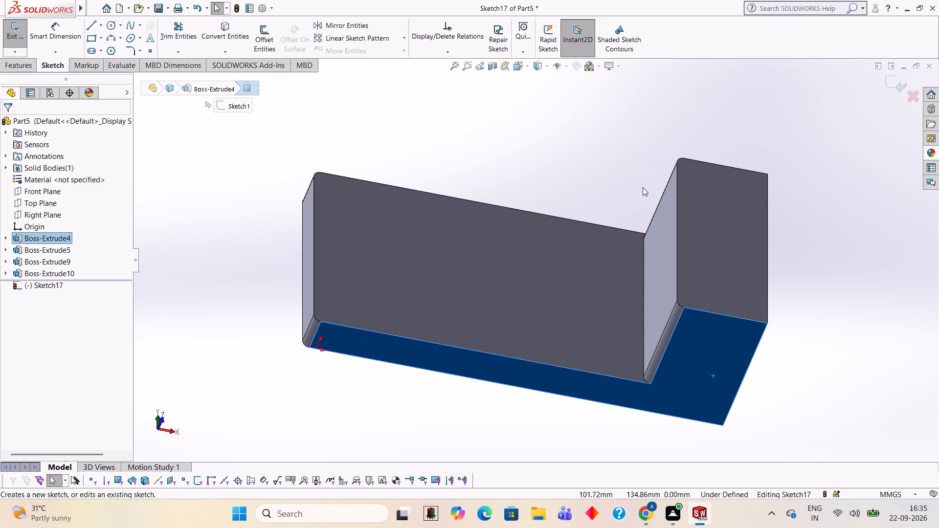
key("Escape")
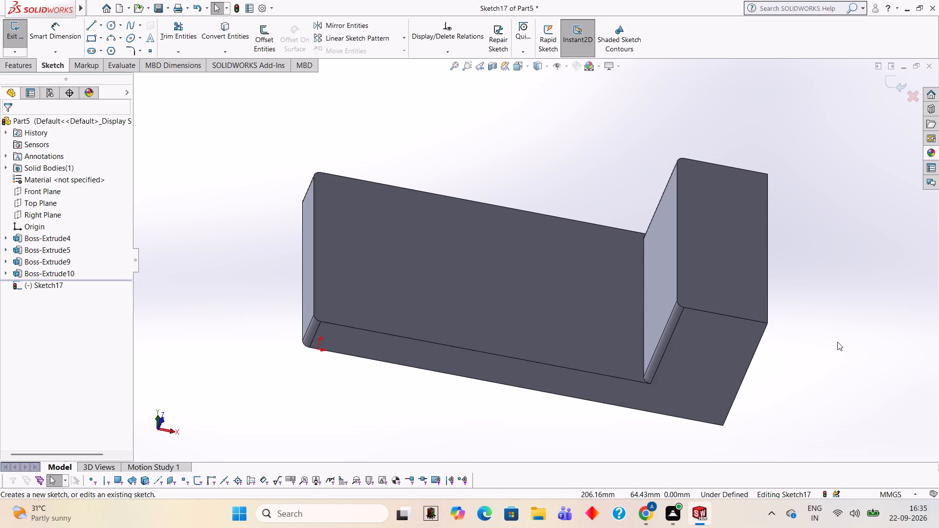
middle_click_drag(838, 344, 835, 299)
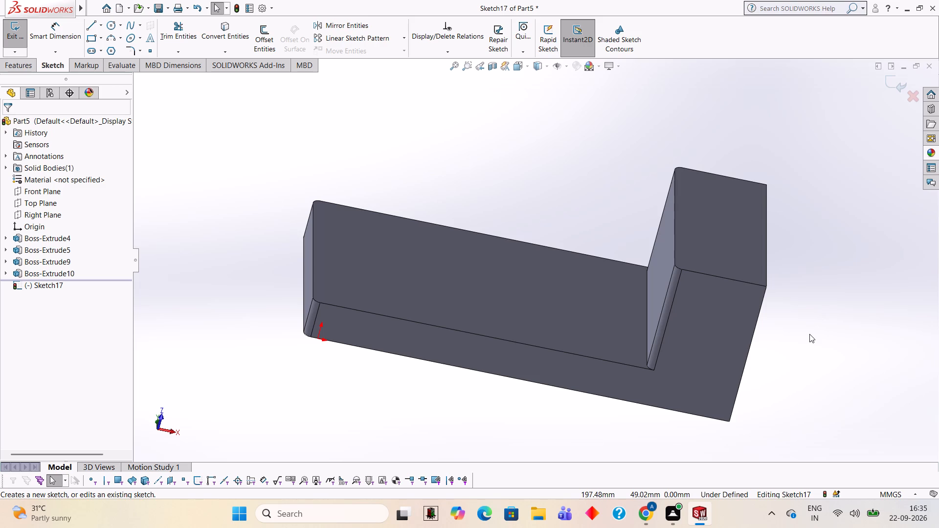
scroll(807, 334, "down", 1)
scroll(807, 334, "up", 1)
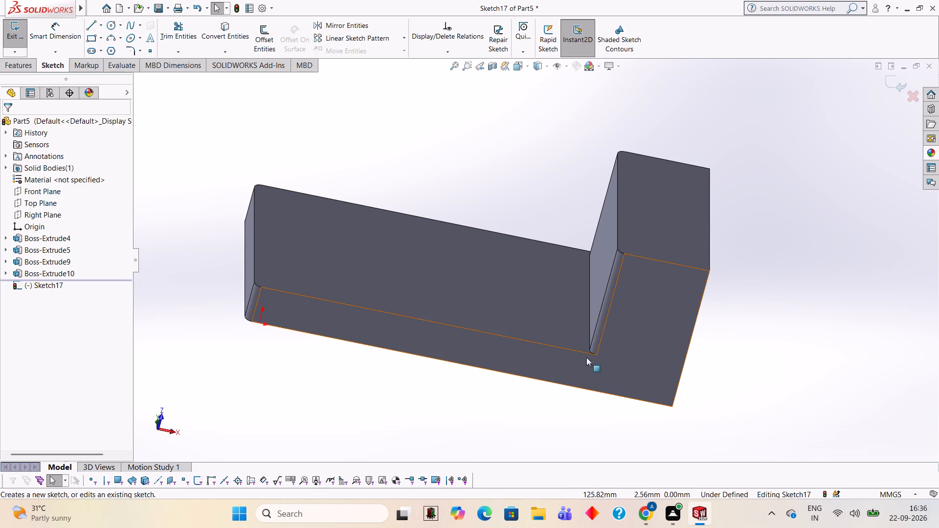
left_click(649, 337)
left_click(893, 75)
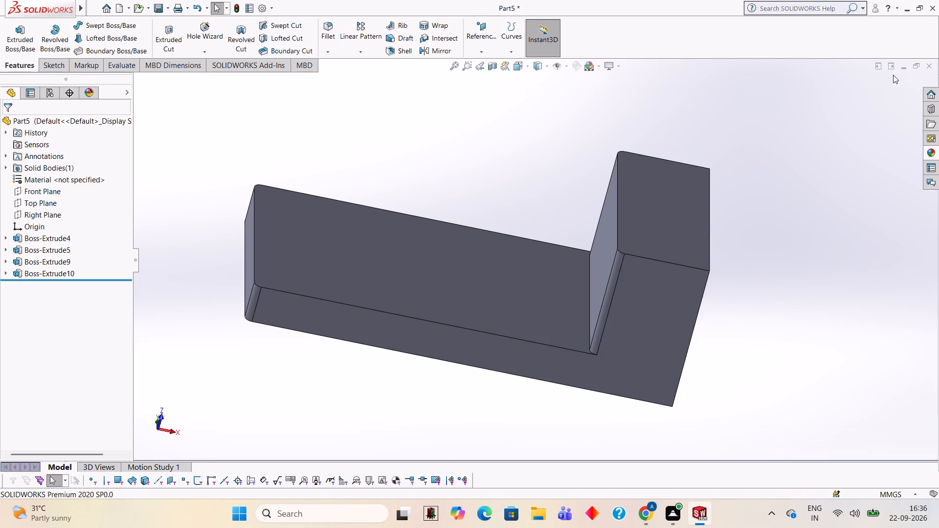
Start a sketch on the L-shaped underside face and draw a 175 mm horizontal line from the outer corner along the long outer edge.
left_click(629, 325)
left_click(671, 297)
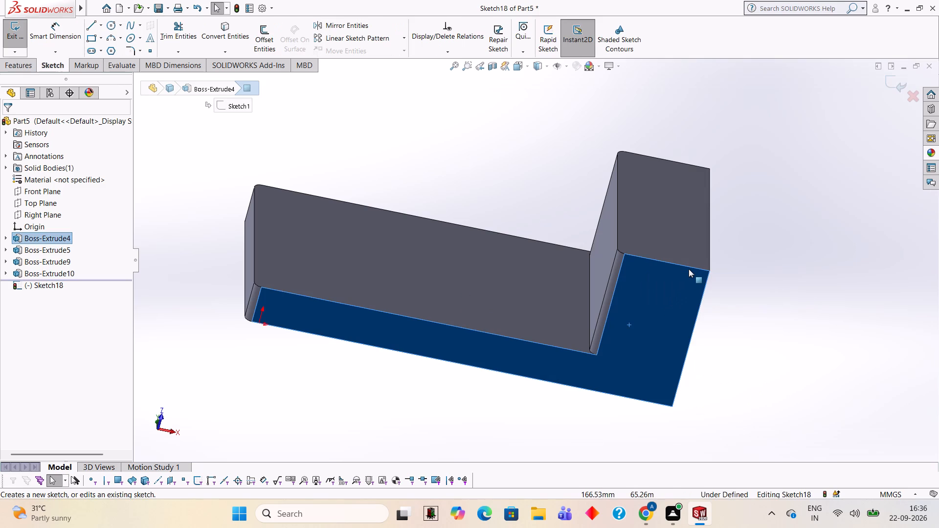
key("ctrl+8")
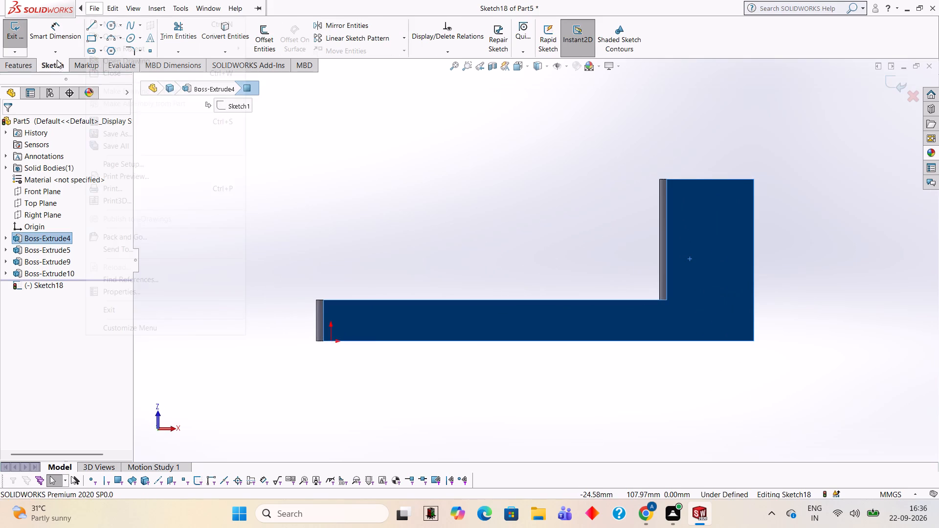
left_click(329, 121)
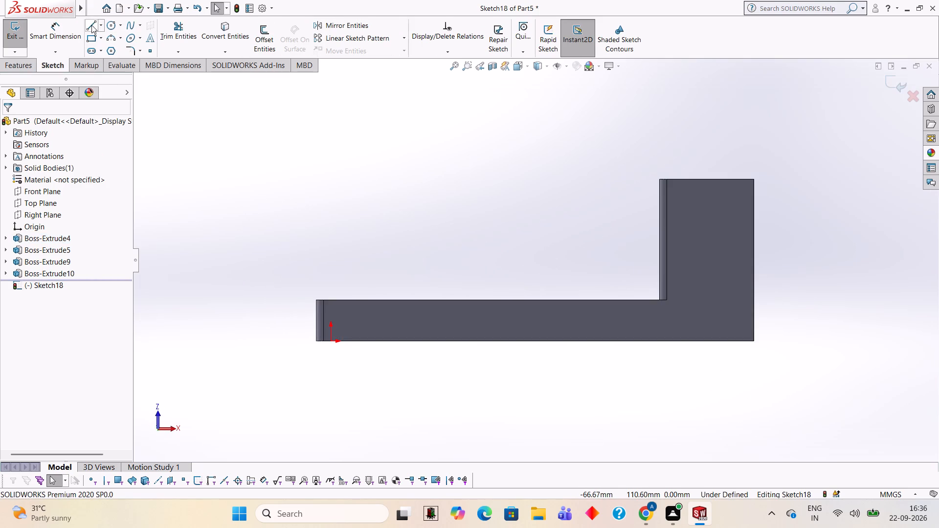
left_click(91, 25)
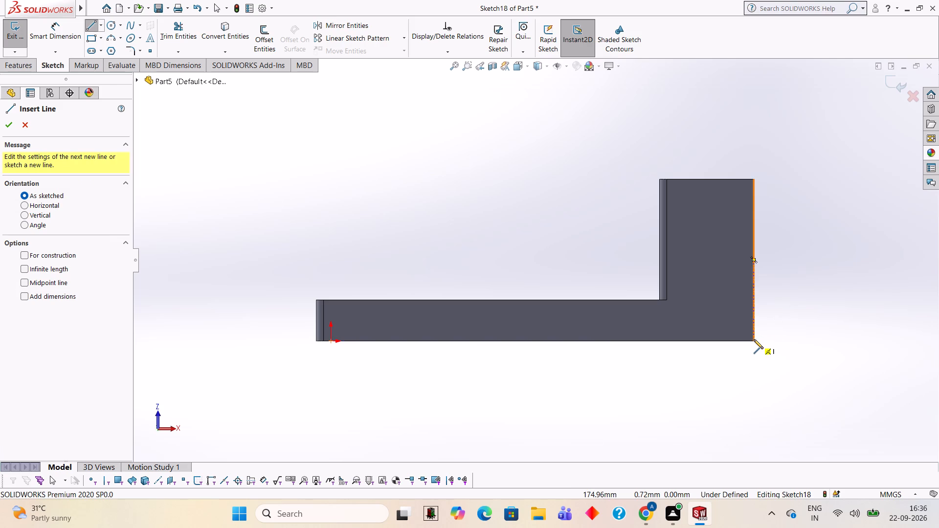
left_click(754, 340)
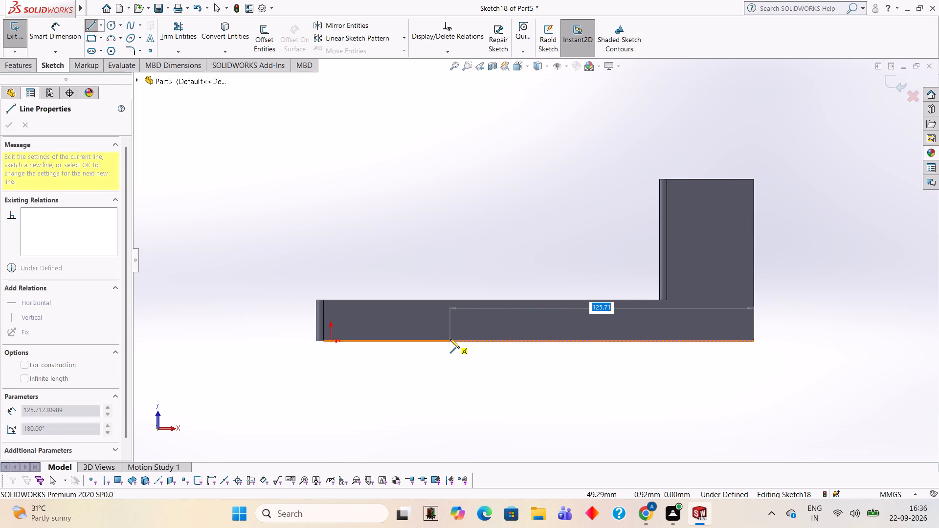
type("175")
key("Return")
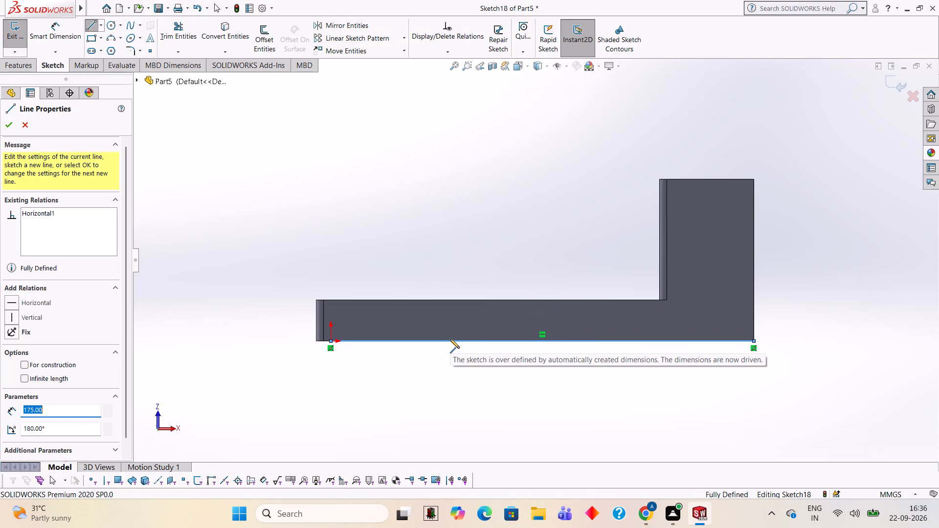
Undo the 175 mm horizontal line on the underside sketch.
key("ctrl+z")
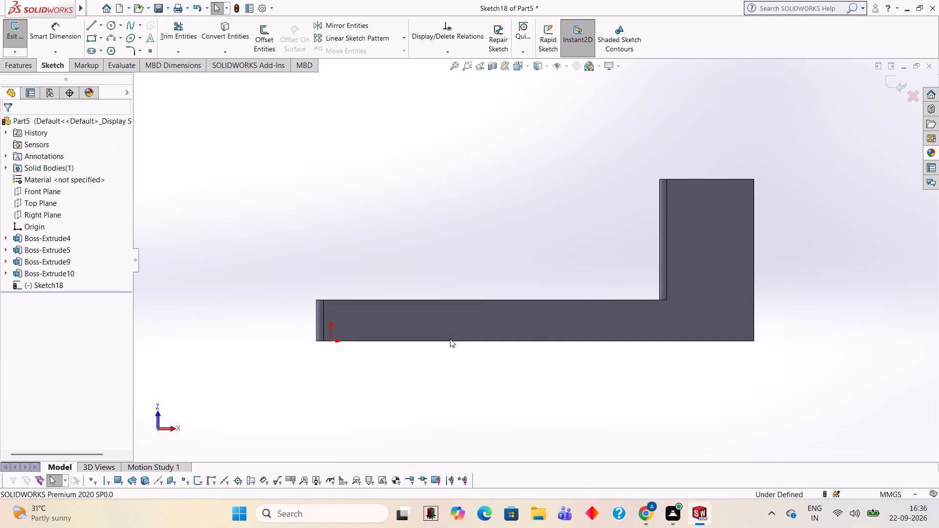
Switch to Calculator and work out the sums 80+42+18 and 75+42+18.
type("80+")
key("4")
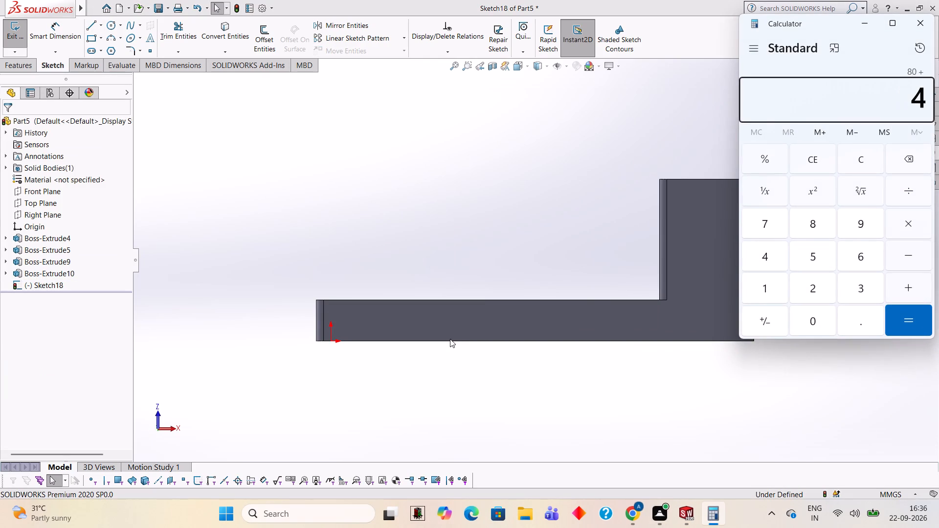
key("2")
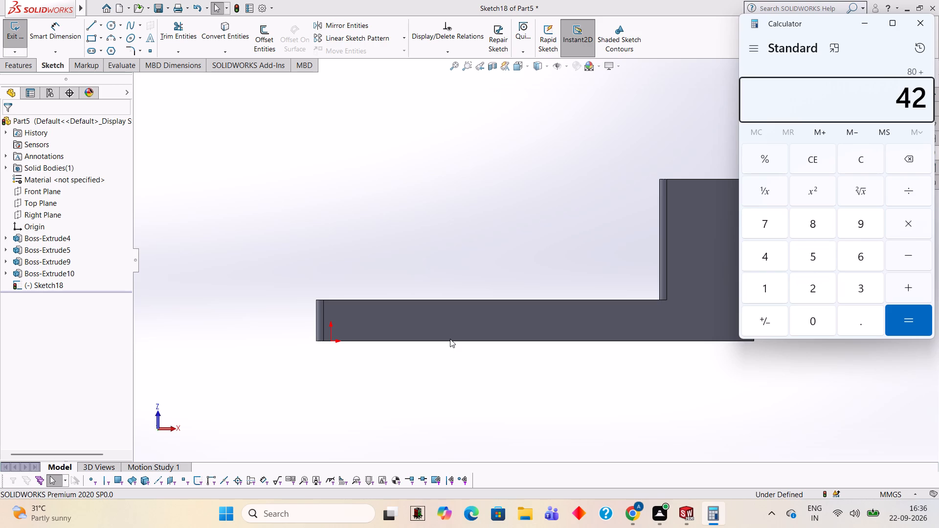
type("+18")
key("Return")
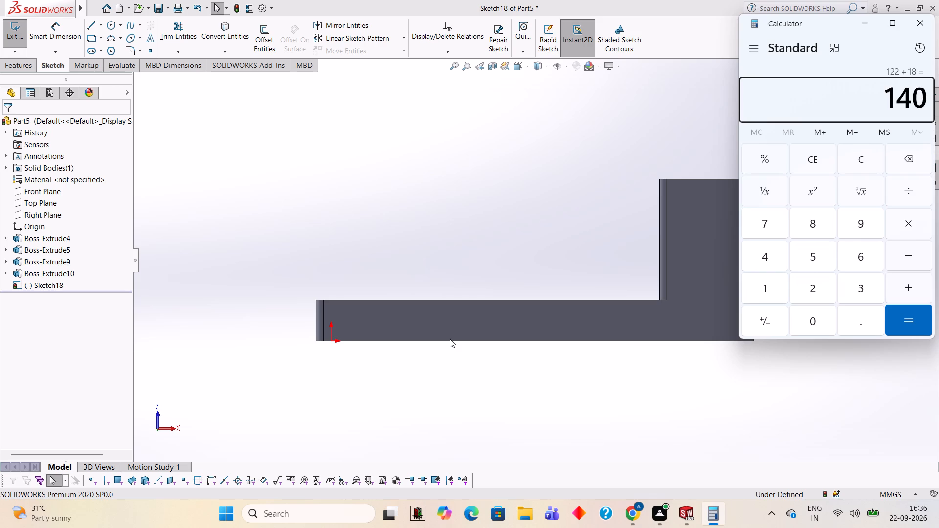
left_click(931, 21)
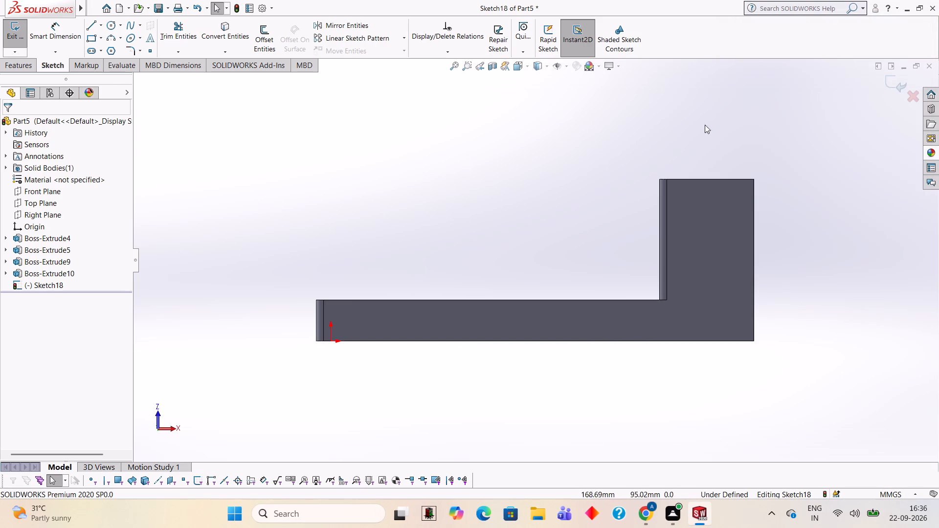
left_click(90, 30)
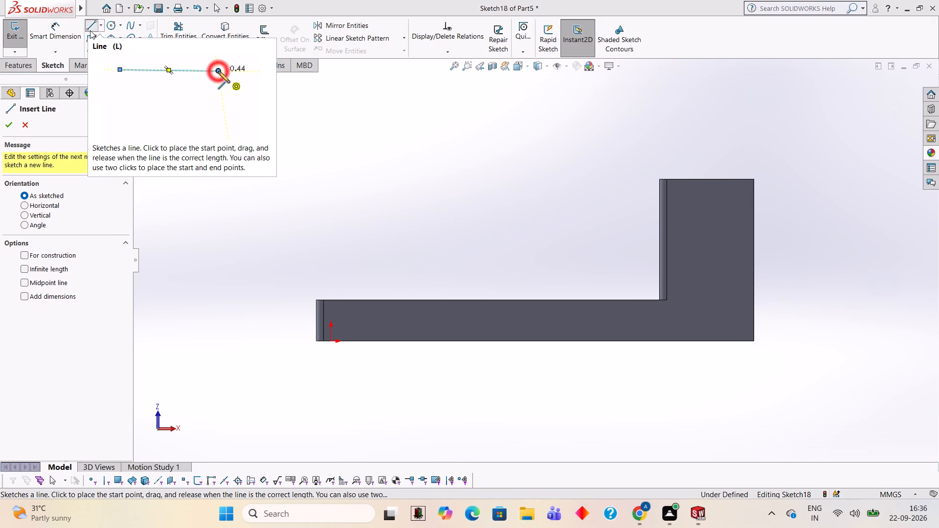
type("75+42+18")
key("Return")
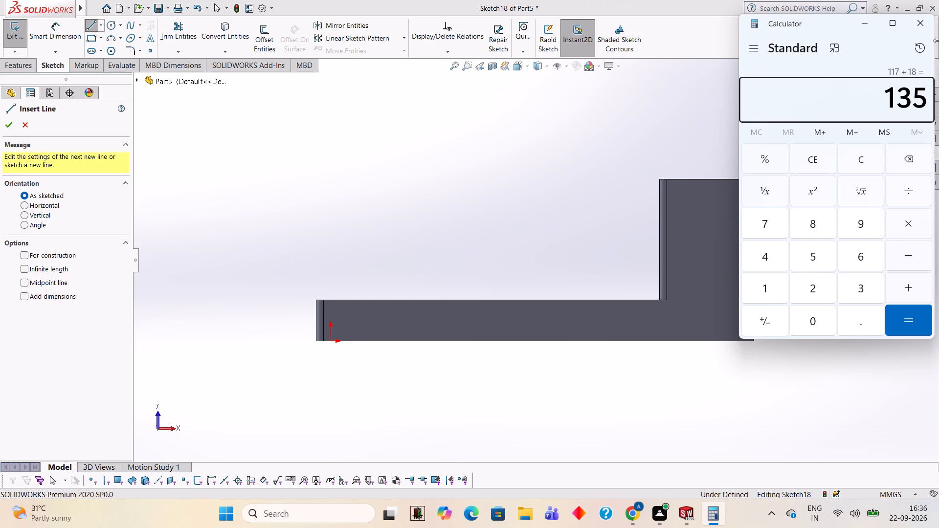
left_click(930, 27)
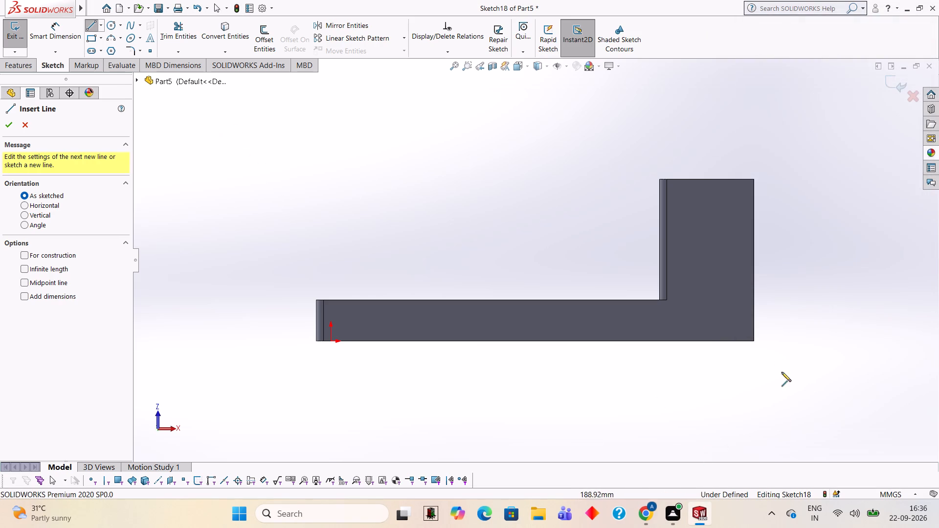
Draw a 135 mm horizontal line from the L's outer corner along the long edge, and a 17 mm vertical line from its end across the leg.
left_click(754, 340)
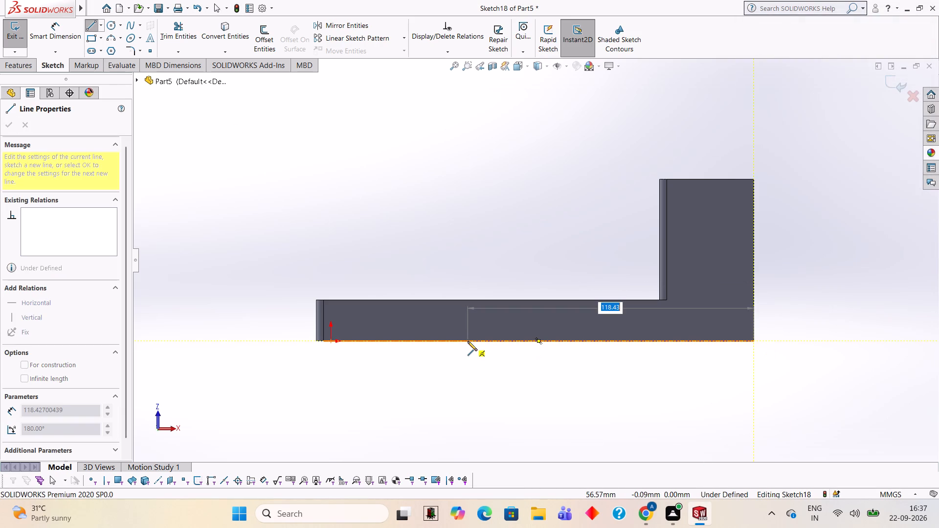
key("1")
type("35")
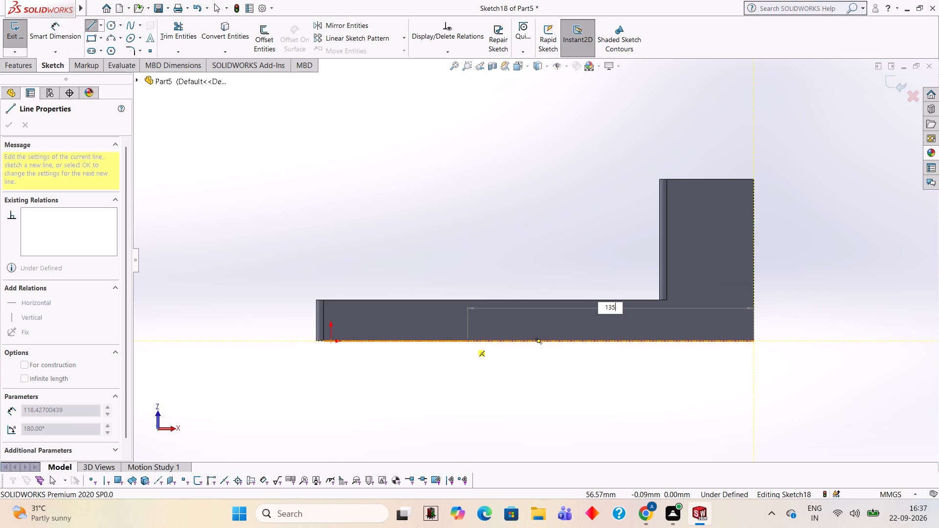
key("Return")
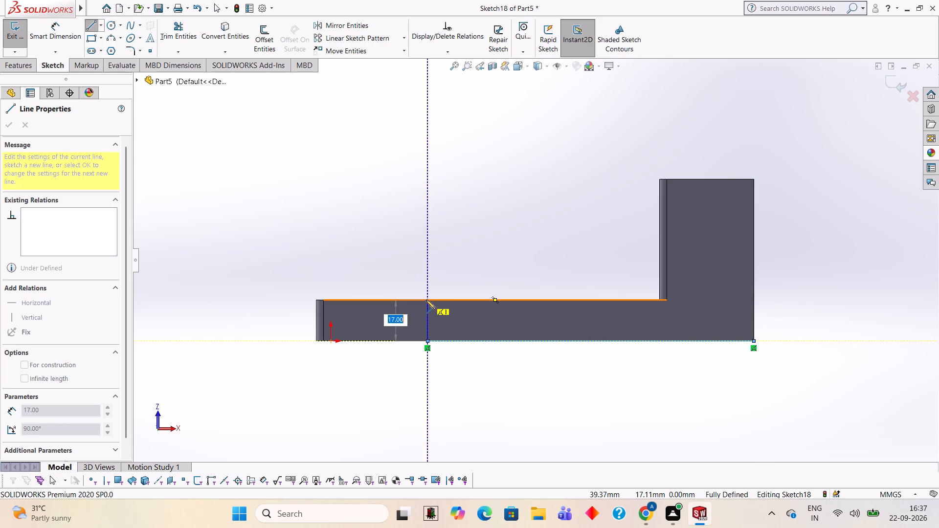
left_click(426, 300)
key("Escape")
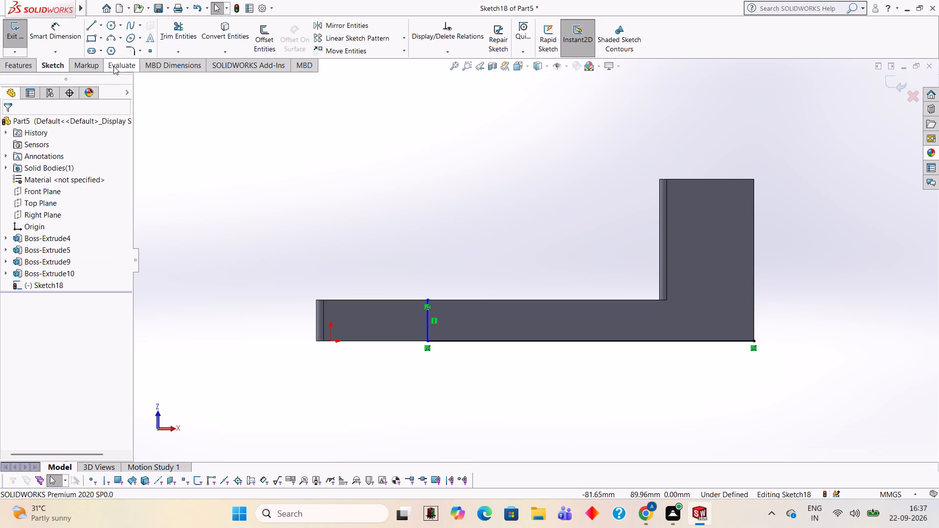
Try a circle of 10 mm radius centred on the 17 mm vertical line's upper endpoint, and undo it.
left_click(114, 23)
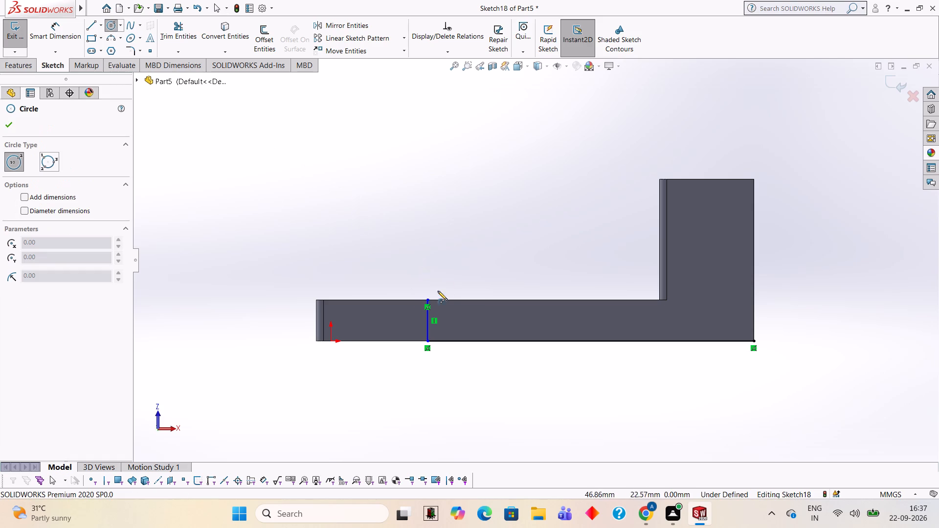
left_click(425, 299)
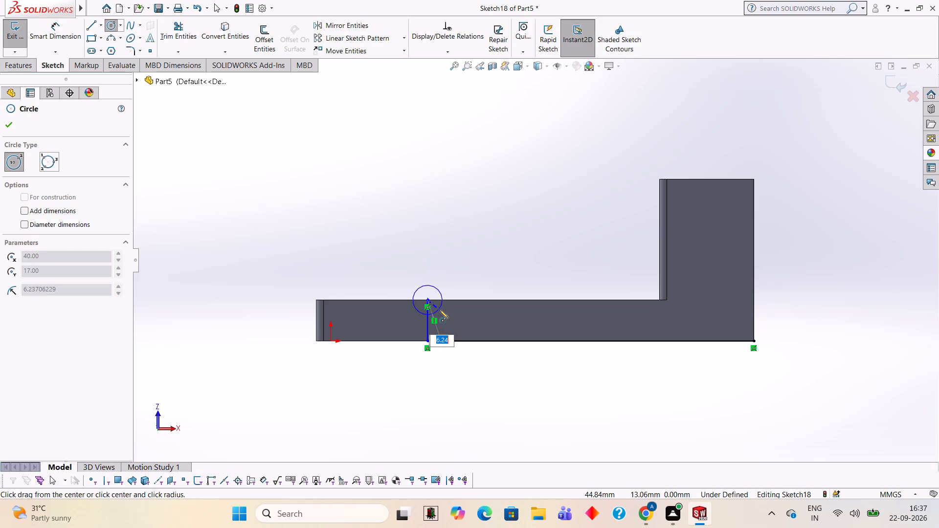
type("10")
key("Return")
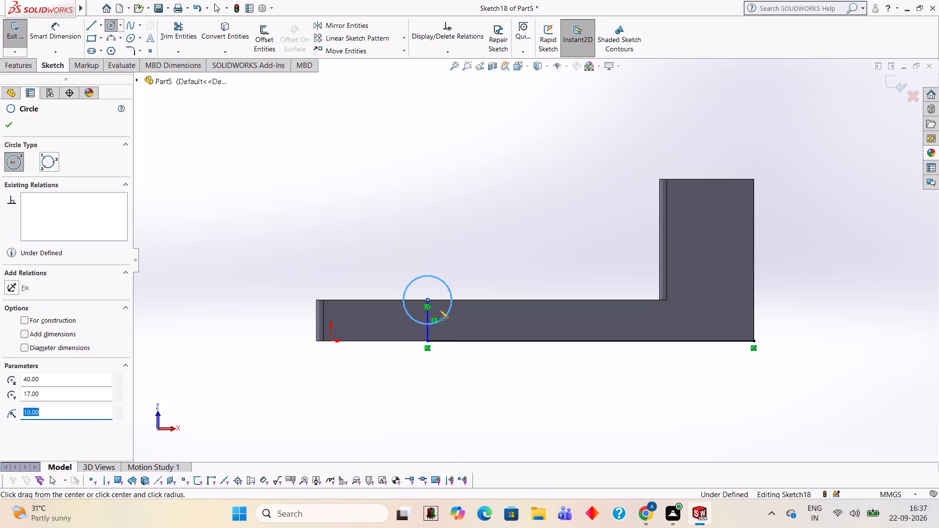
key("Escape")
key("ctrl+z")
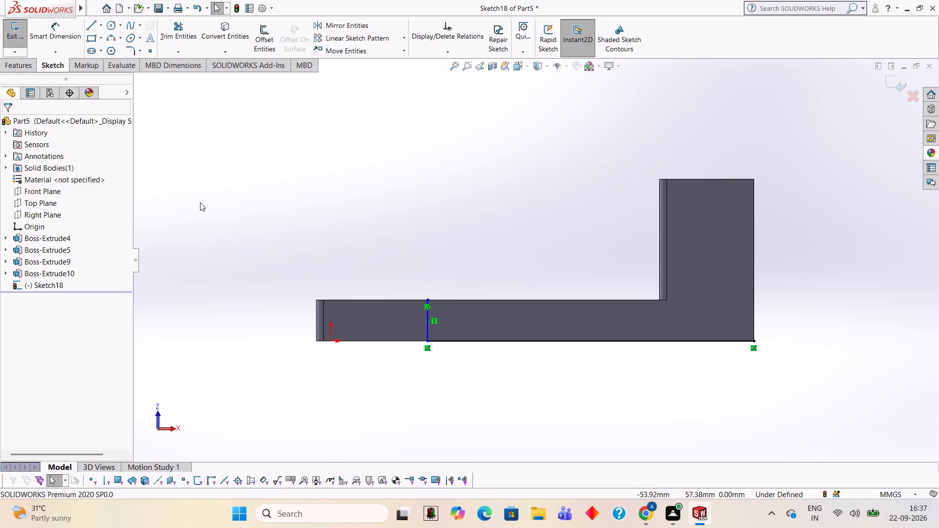
Draw a circle of 35 mm radius centred on the vertical line's upper endpoint, and a horizontal line across its full diameter.
left_click(112, 26)
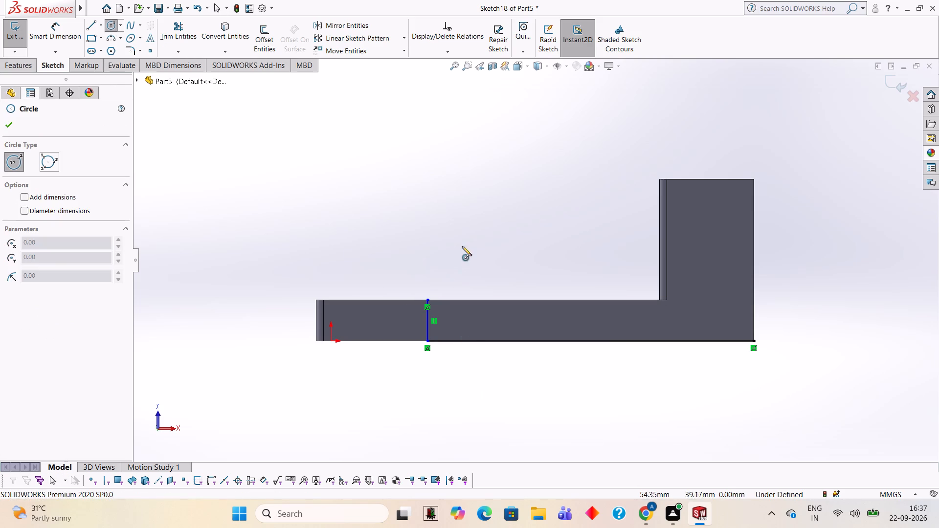
left_click(429, 300)
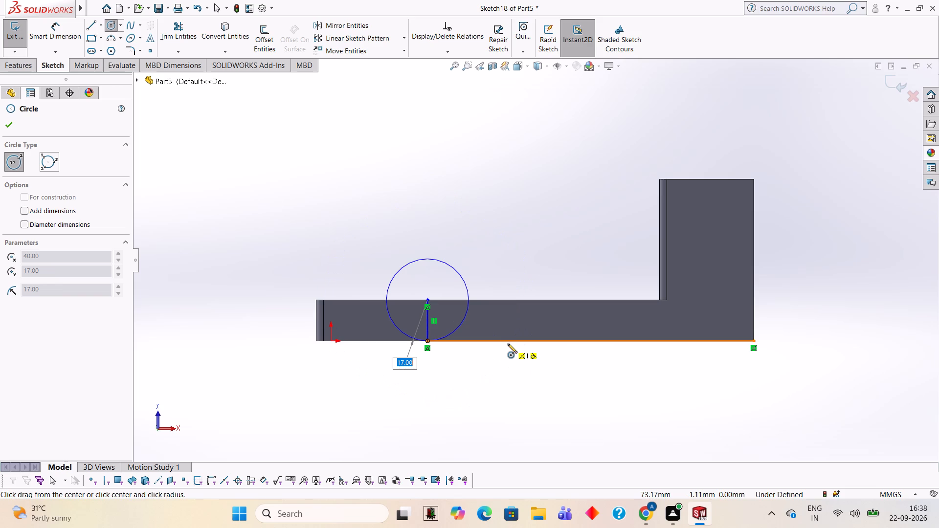
type("35")
key("Return")
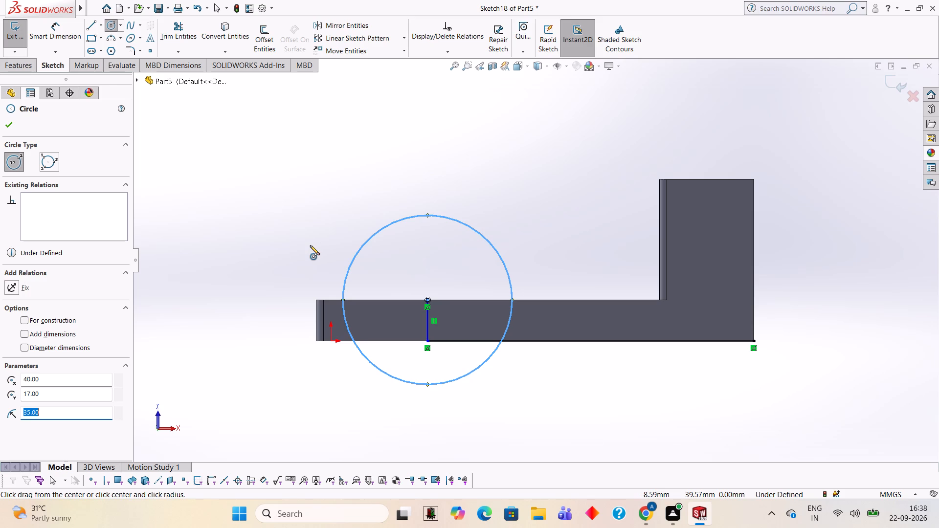
left_click(91, 21)
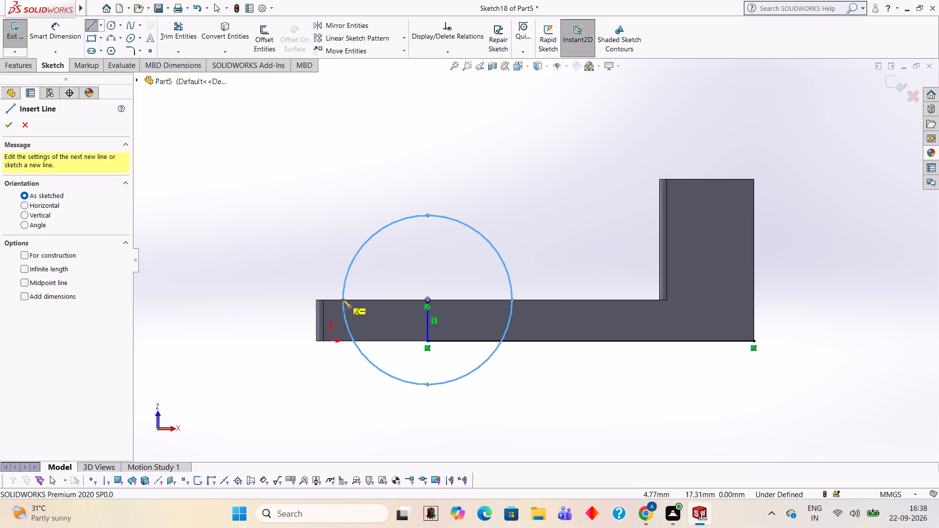
left_click(342, 299)
left_click(513, 298)
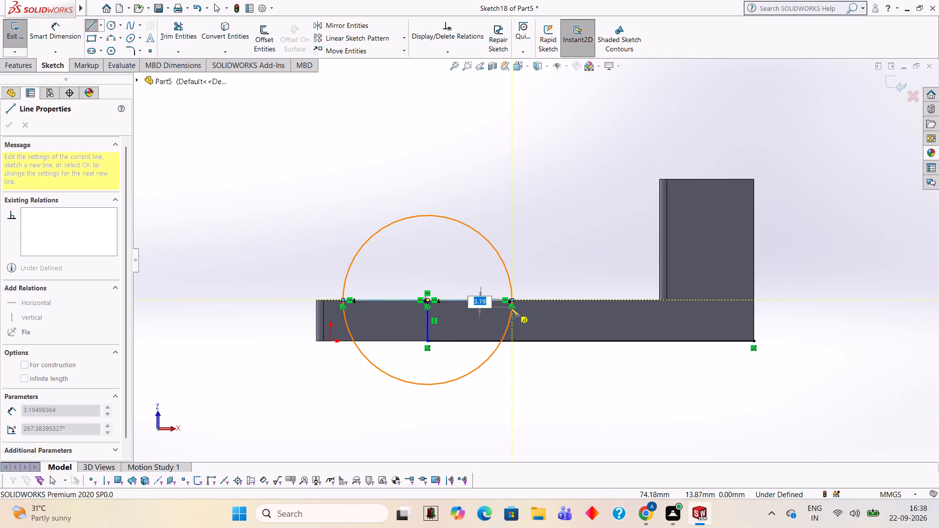
key("Escape")
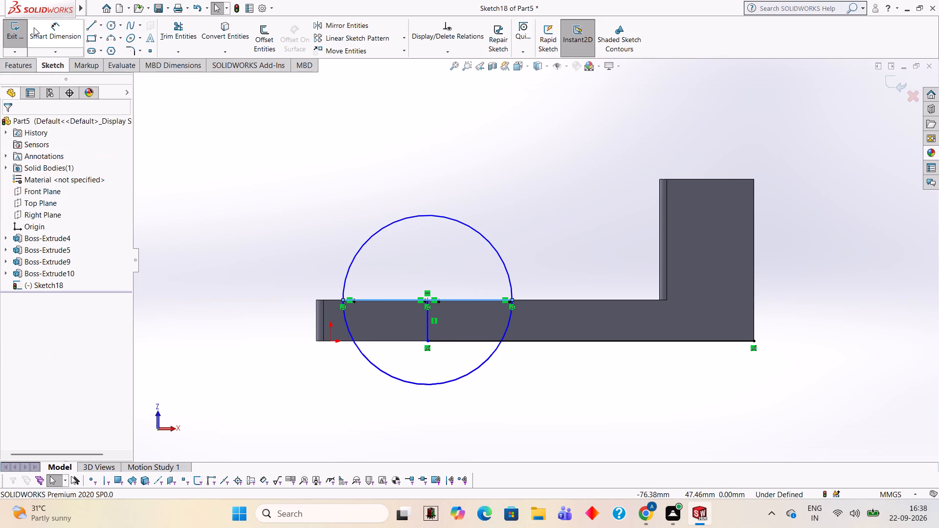
Trim away the circle's lower half and the 17 mm vertical line, leaving the upper semicircle closed by its diameter line.
left_click(170, 34)
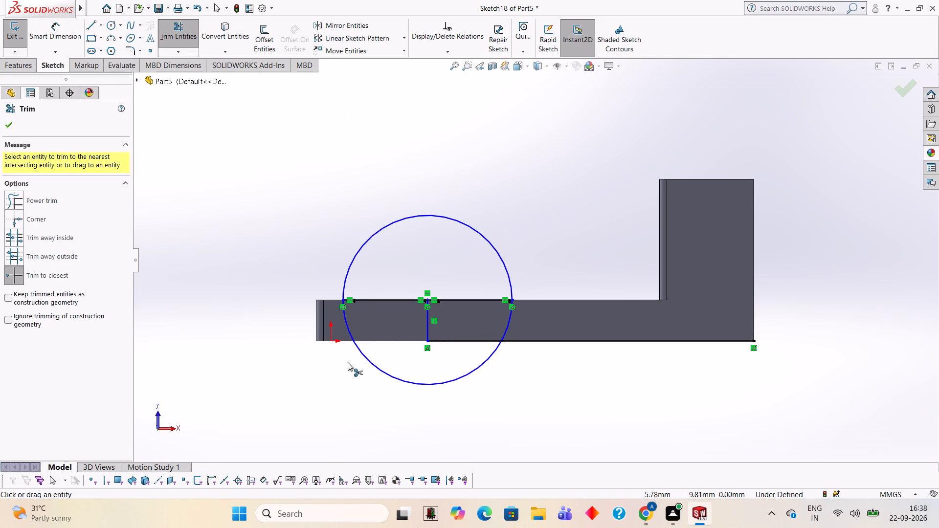
left_click(361, 353)
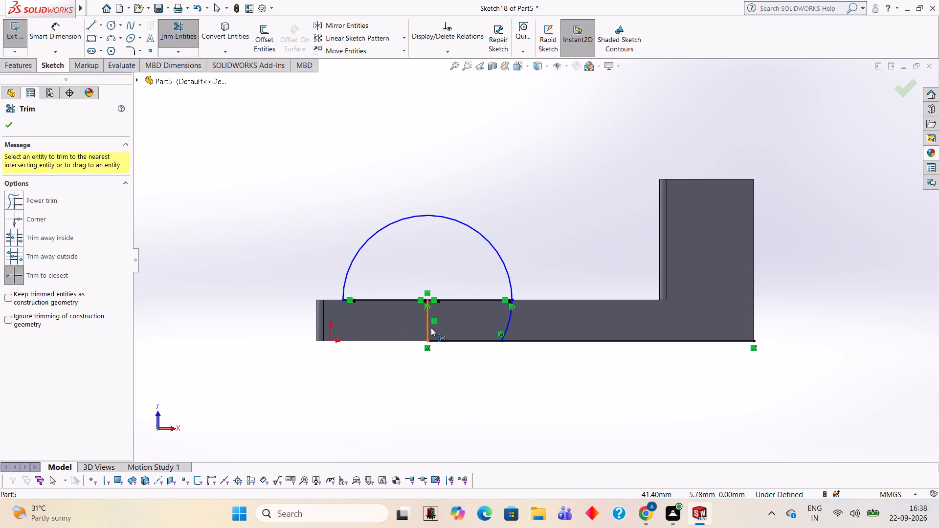
left_click(427, 328)
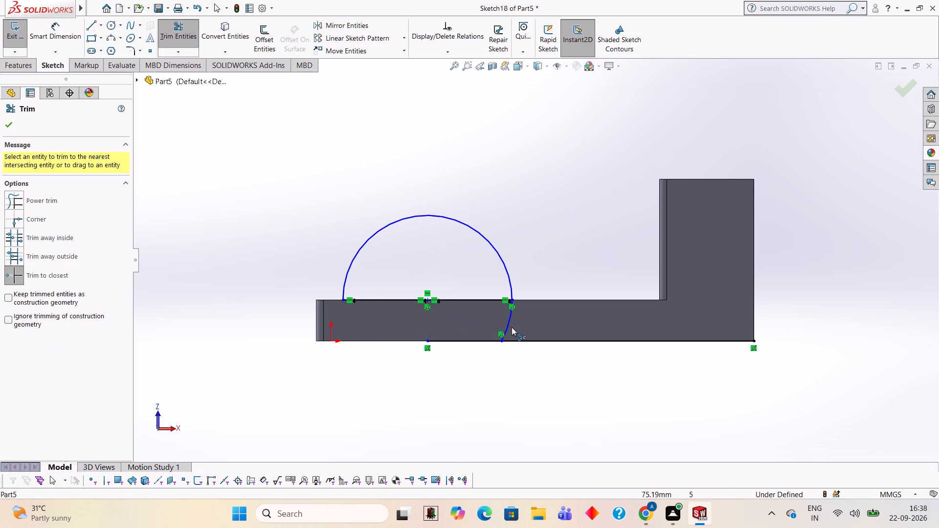
left_click(508, 326)
scroll(511, 293, "down", 8)
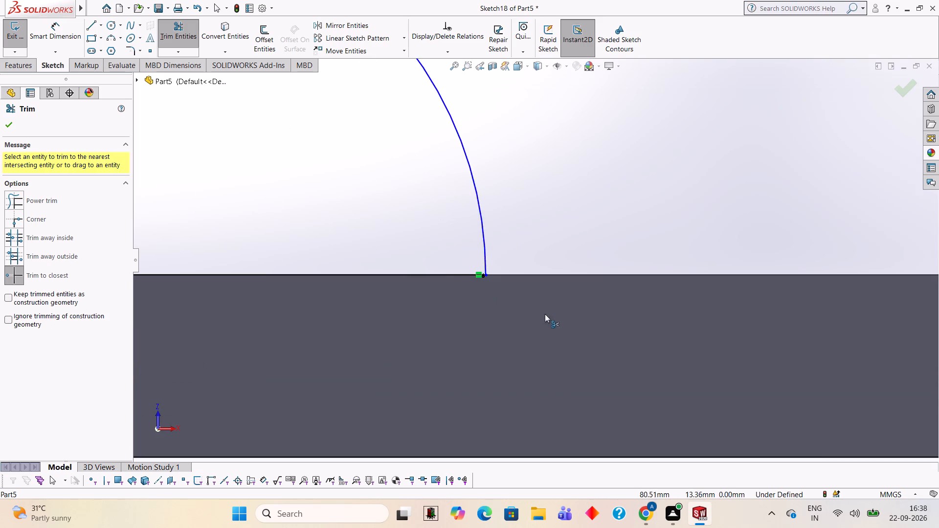
scroll(526, 295, "down", 5)
scroll(402, 241, "down", 18)
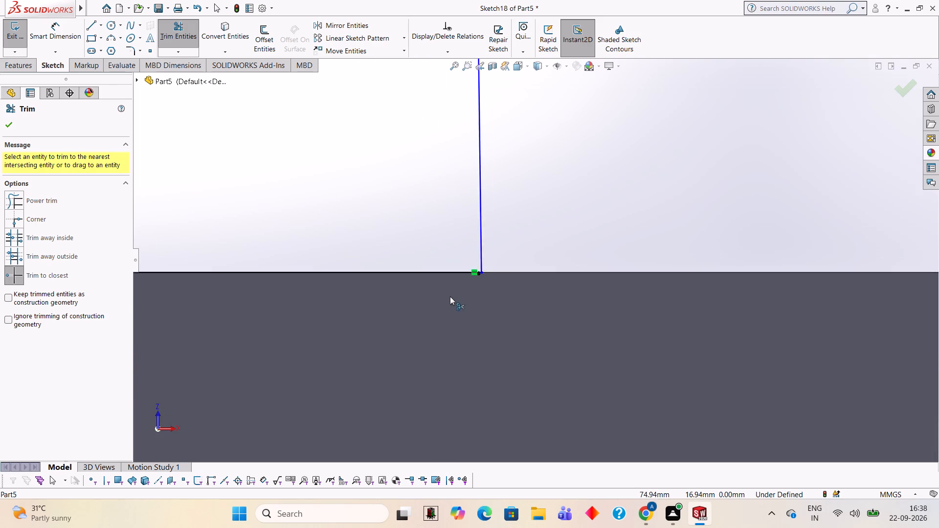
scroll(450, 296, "down", 3)
scroll(536, 252, "down", 2)
scroll(536, 252, "up", 3)
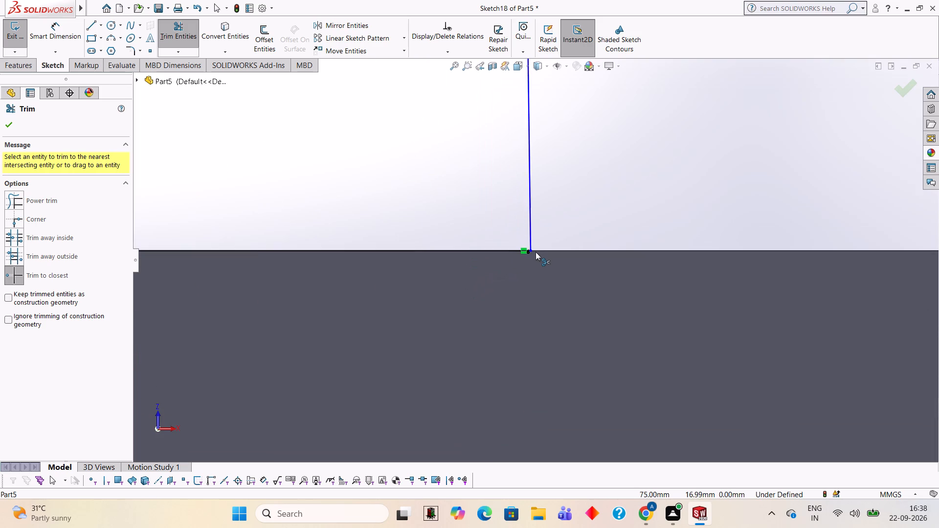
scroll(536, 252, "up", 17)
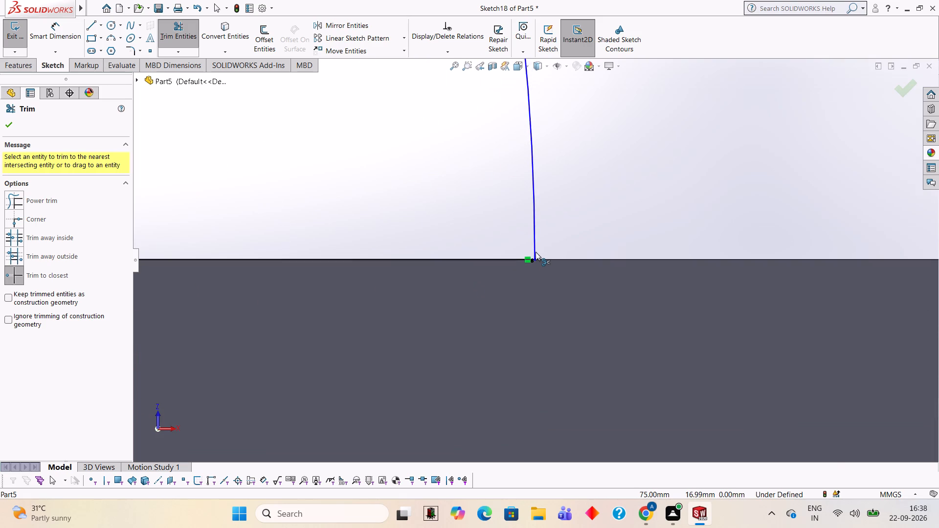
scroll(536, 252, "up", 18)
scroll(536, 252, "down", 1)
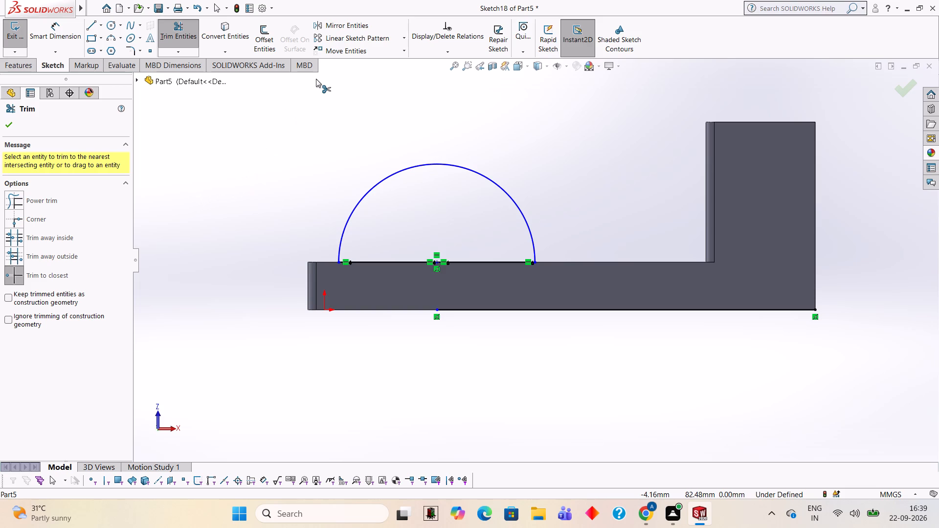
Extrude the semicircular region 82 mm in the reversed direction, alongside the upright wall, merging it with the part.
left_click(27, 64)
left_click(21, 48)
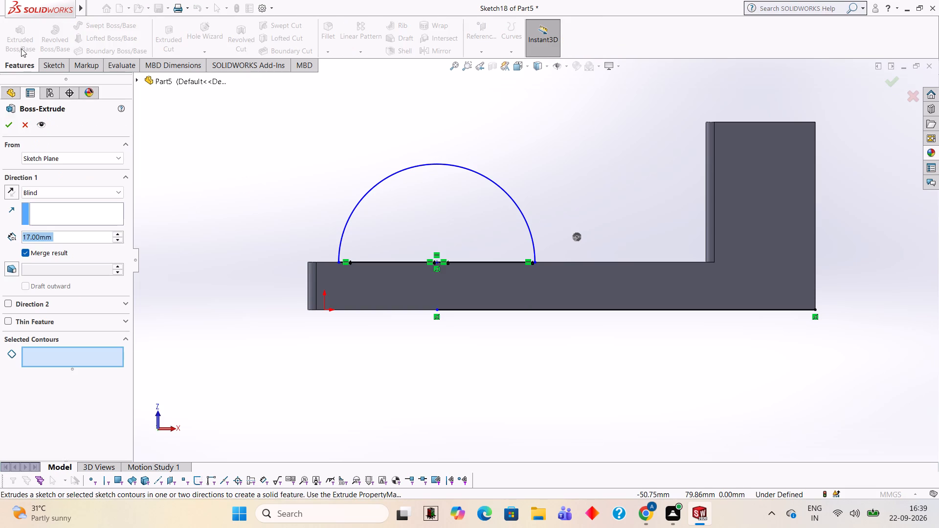
left_click(416, 210)
middle_click_drag(514, 166, 511, 279)
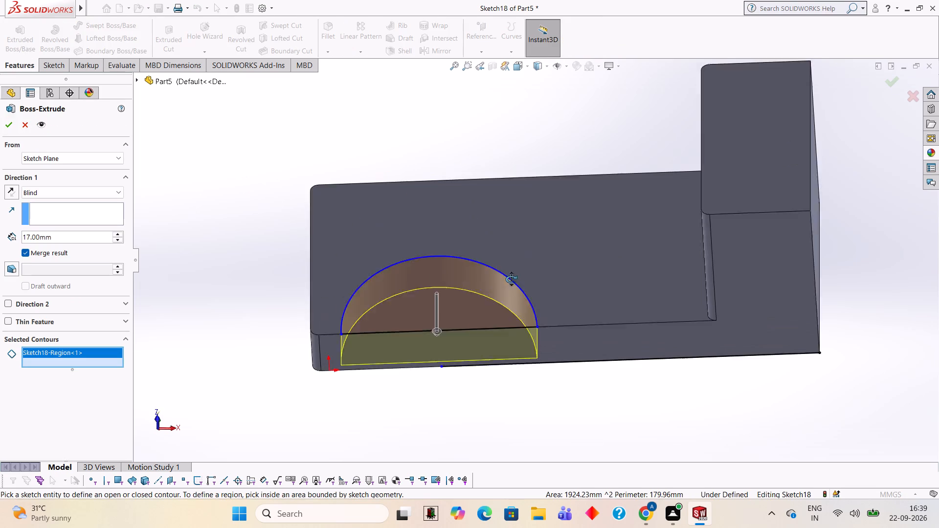
middle_click_drag(511, 279, 510, 307)
left_click(7, 185)
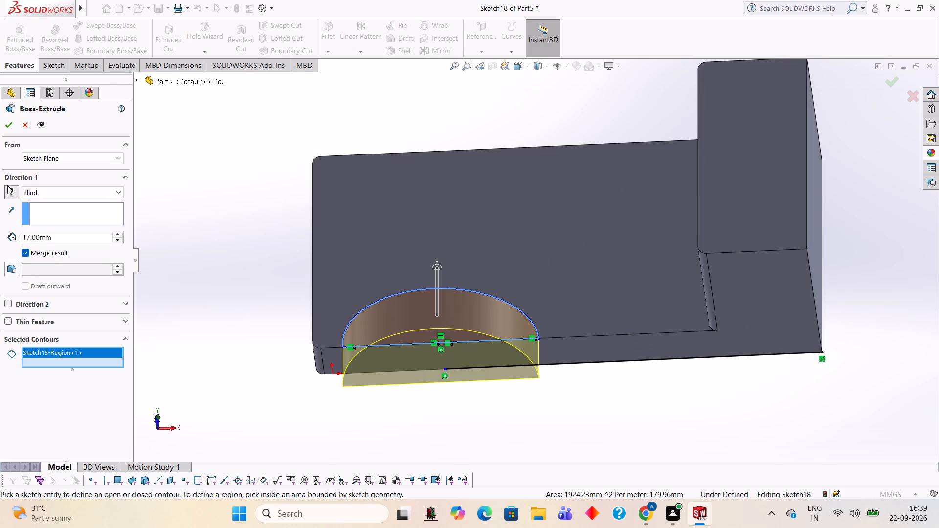
left_click(83, 239)
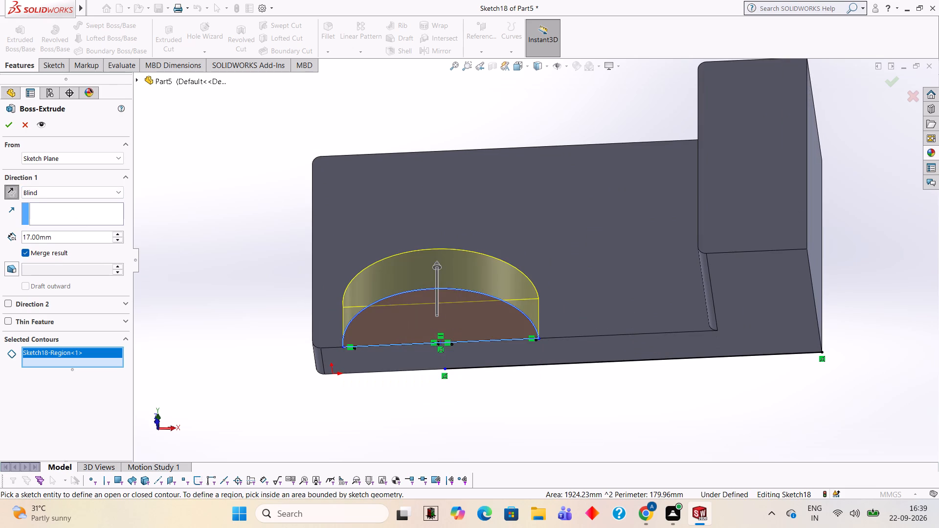
key("BackSpace")
key("BackSpace")
key("BackSpace")
key("BackSpace")
key("BackSpace")
key("BackSpace")
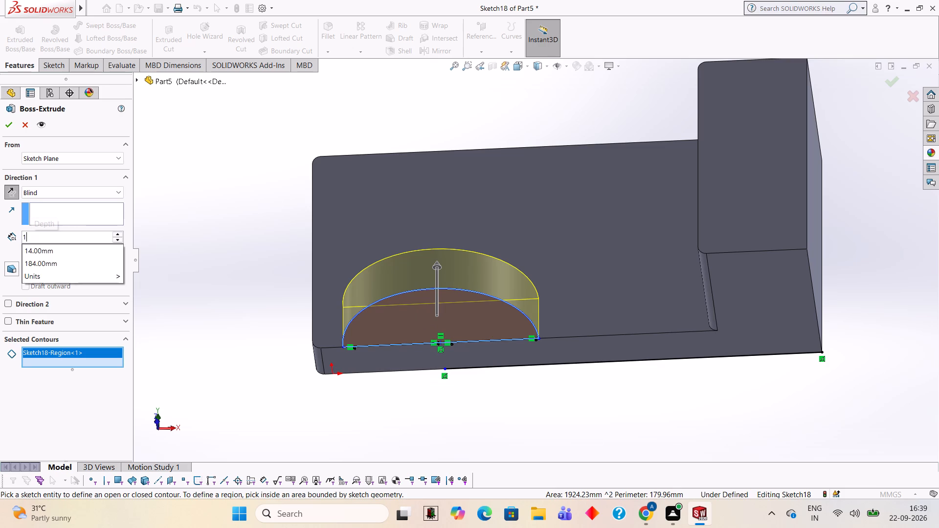
key("BackSpace")
type("82")
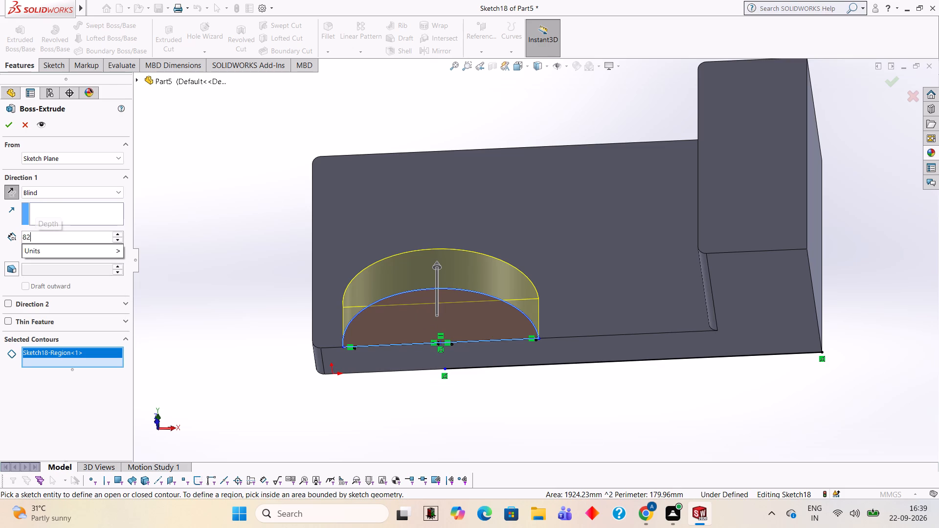
key("Return")
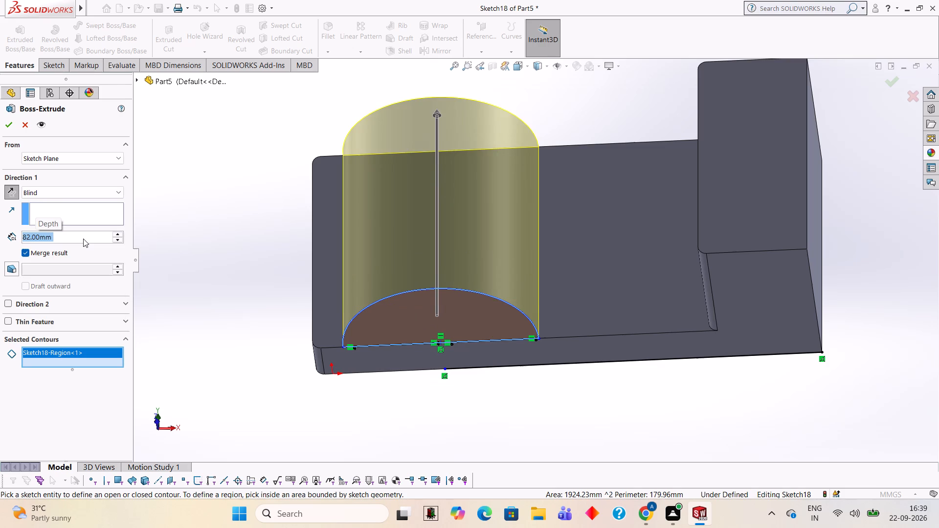
left_click(6, 131)
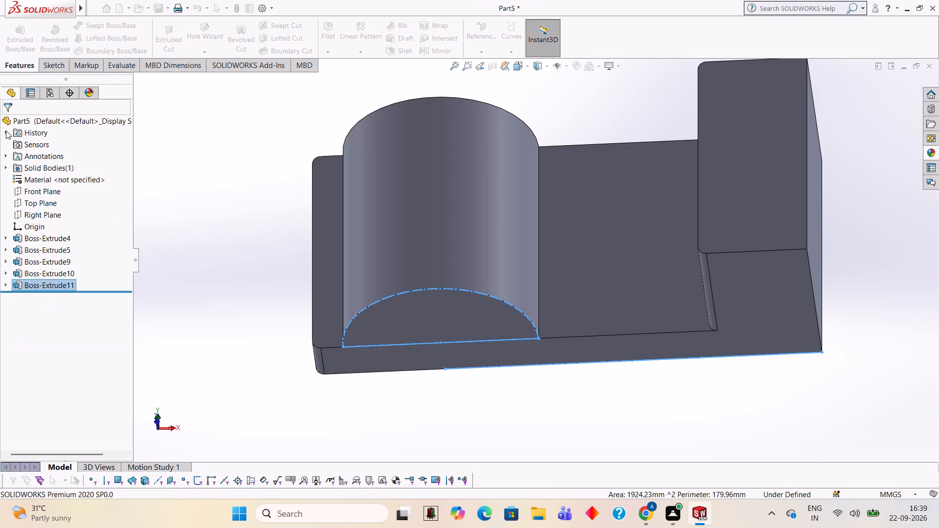
left_click(197, 134)
Start a sketch on the part's underside and draw a circle of 10 mm radius centred on the semicircular boss's centre.
middle_click_drag(536, 376, 527, 277)
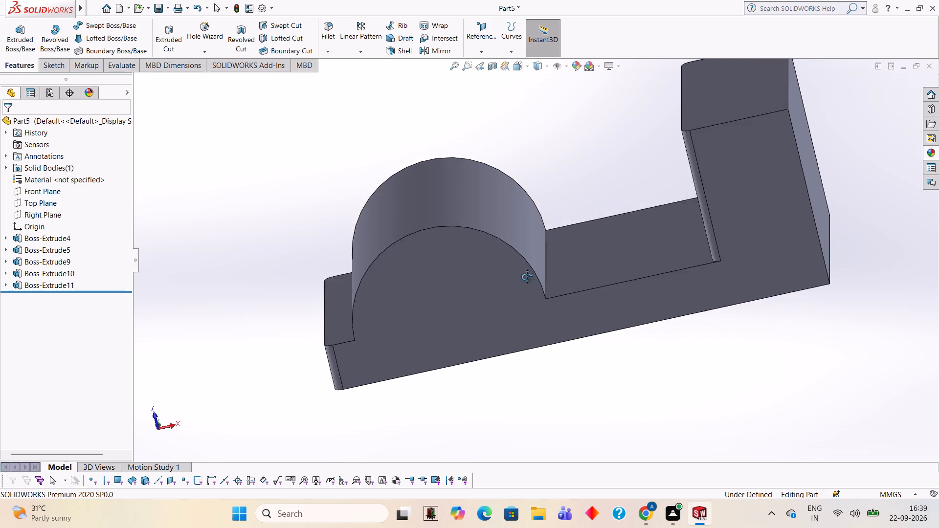
middle_click_drag(527, 277, 548, 220)
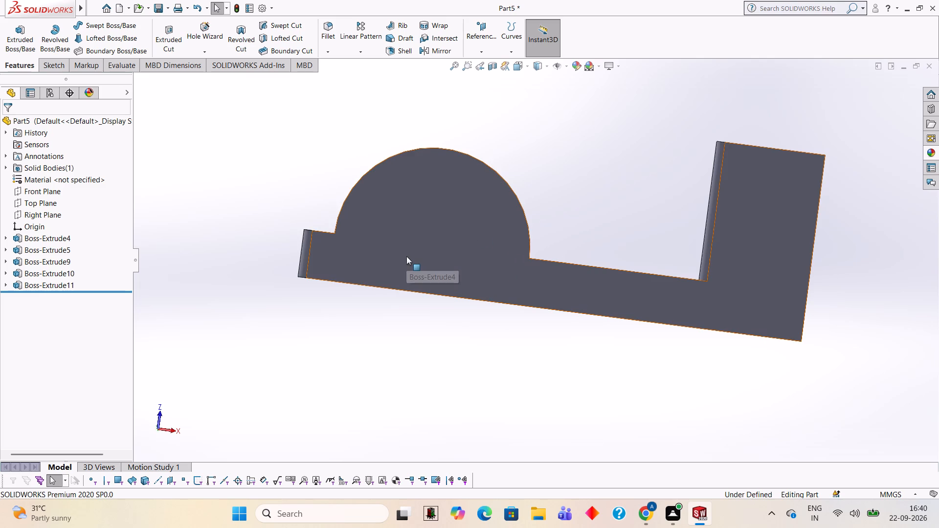
left_click(445, 226)
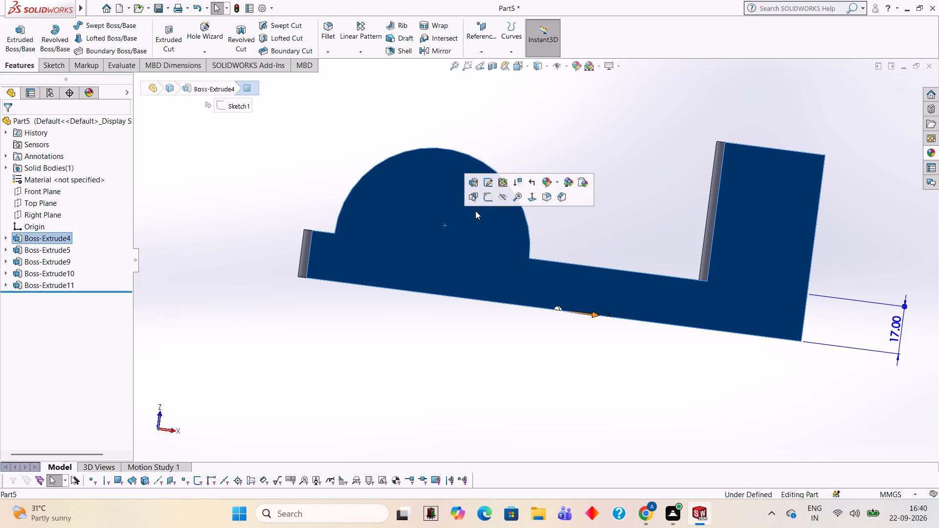
left_click(481, 200)
key("ctrl+8")
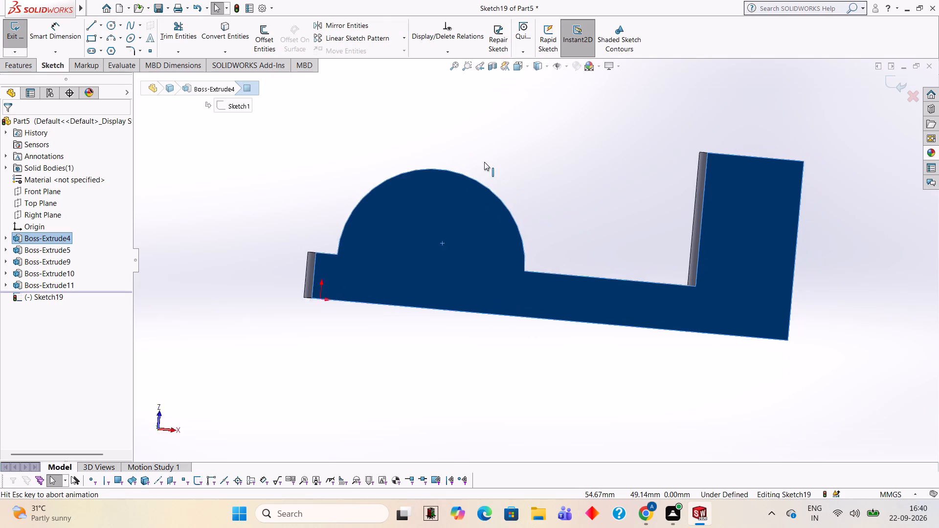
scroll(392, 256, "down", 3)
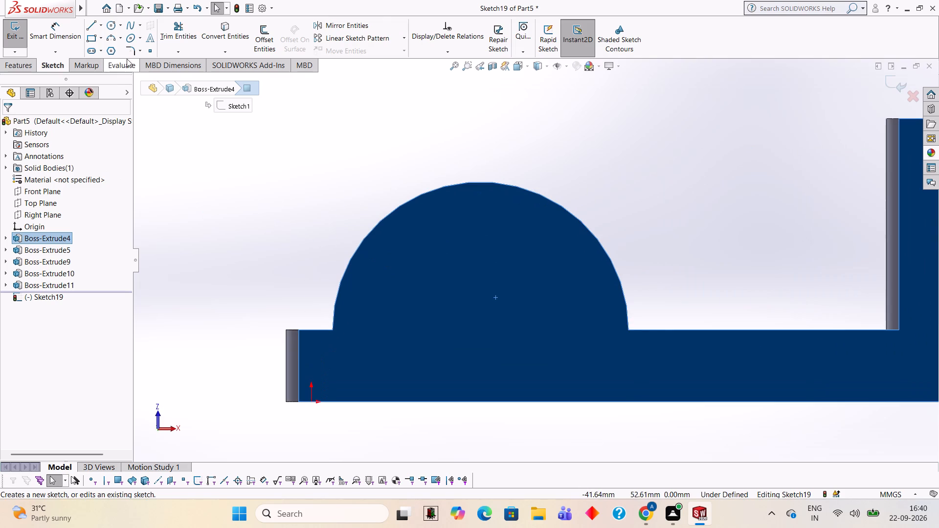
left_click(106, 25)
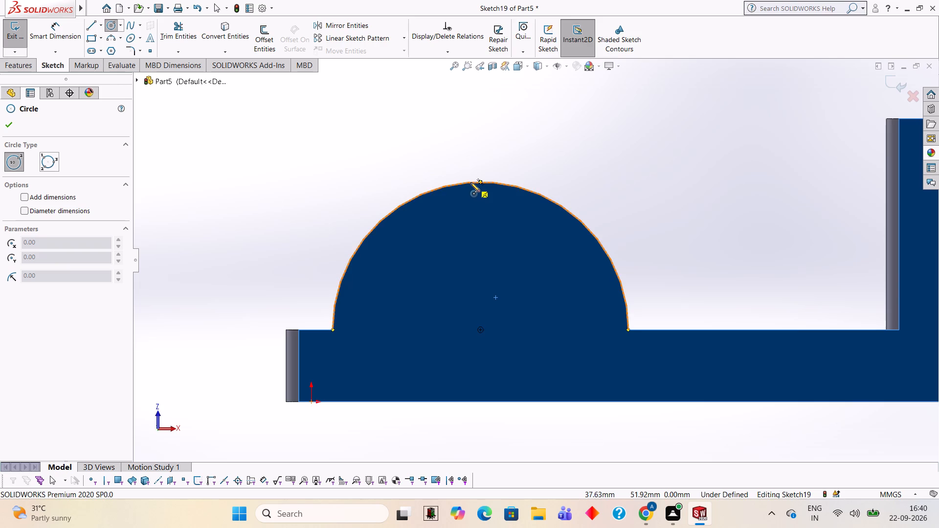
left_click(479, 331)
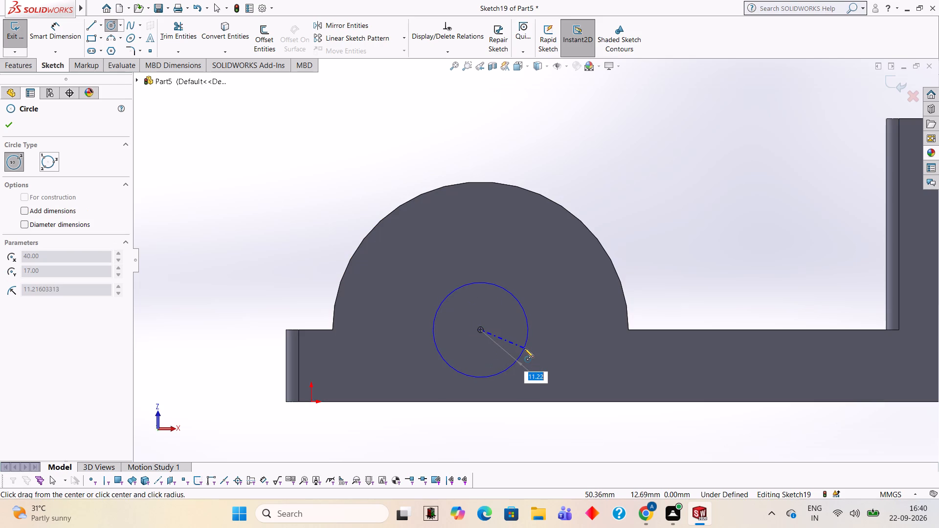
type("10")
key("Return")
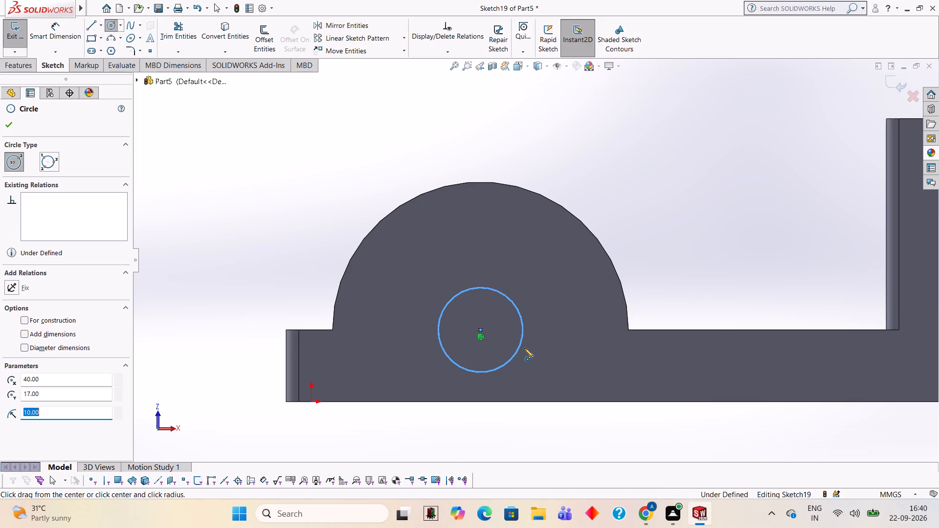
Draw a 20 mm horizontal line across the circle's diameter and a 17 mm vertical line from each end down to the leg's outer edge.
left_click(88, 23)
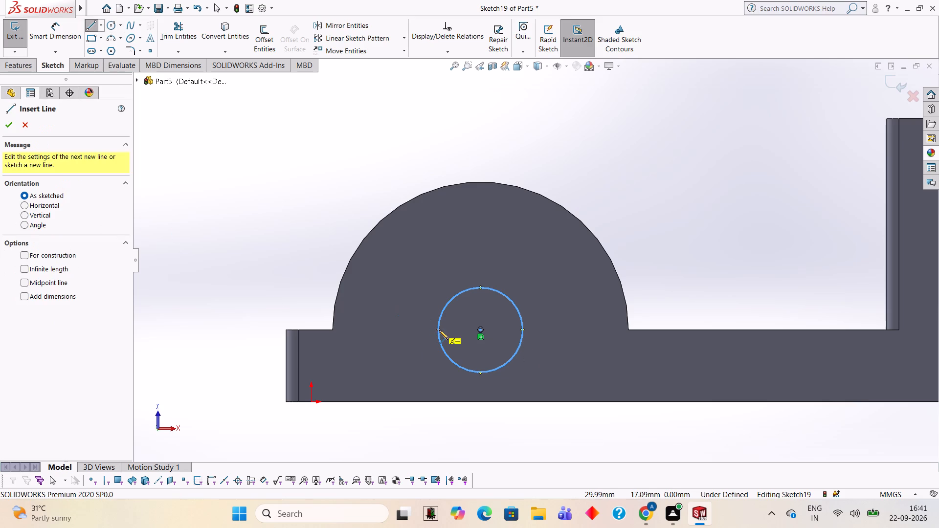
left_click(438, 330)
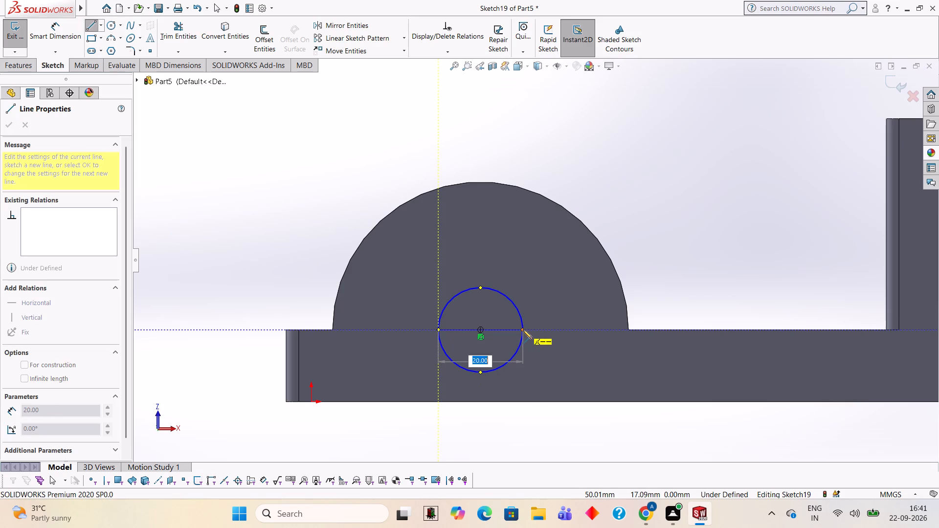
left_click(523, 330)
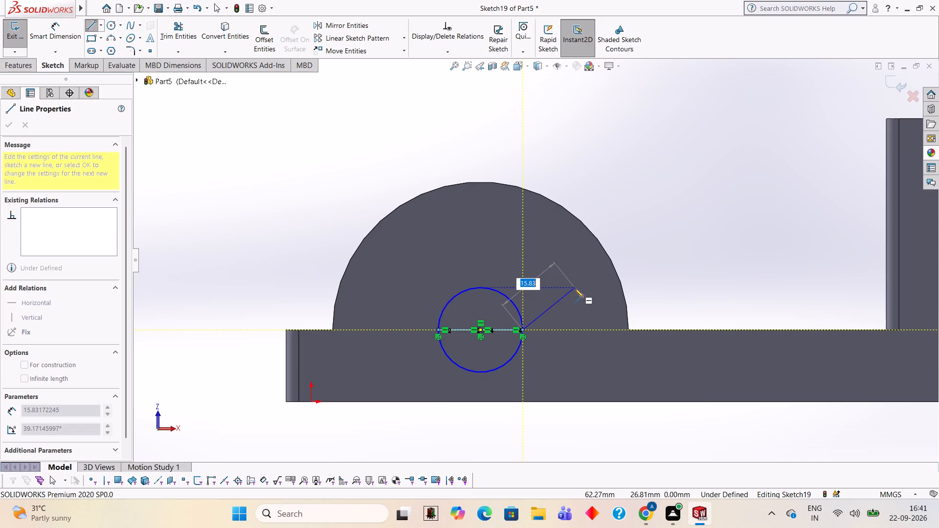
key("Escape")
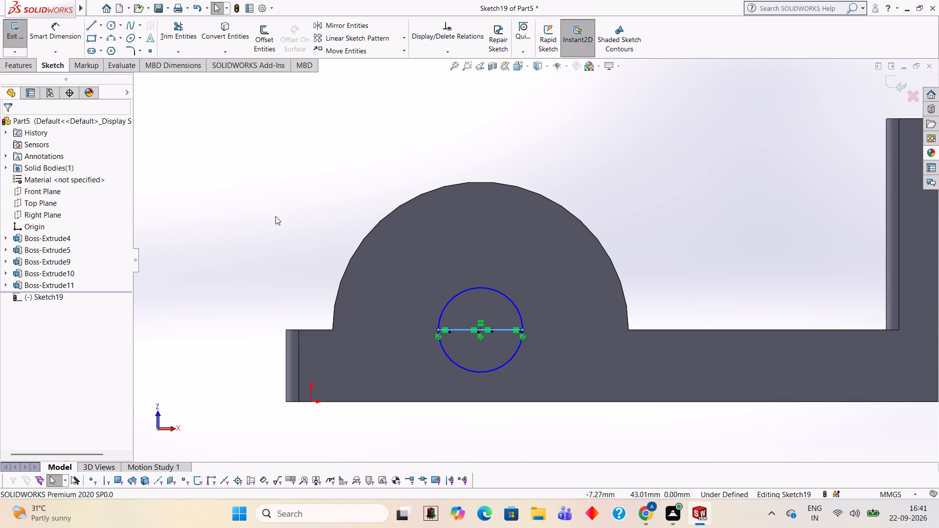
left_click(89, 26)
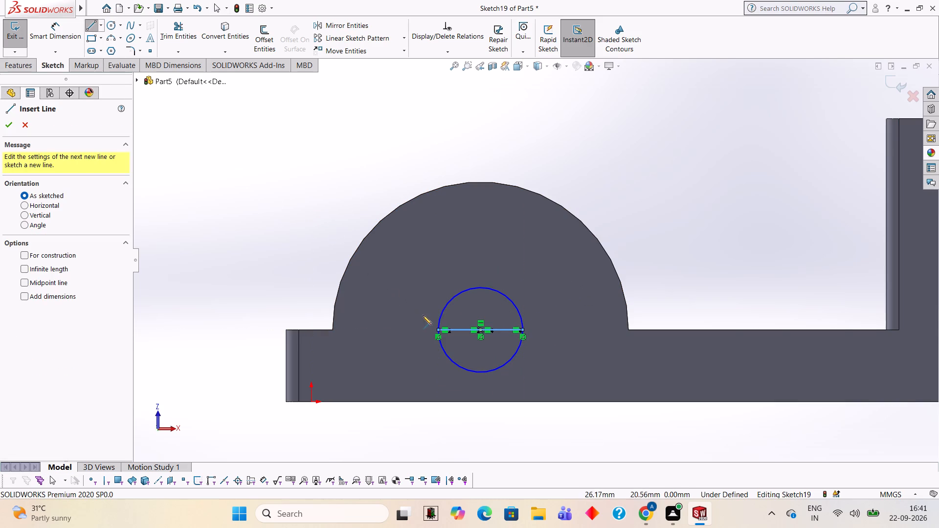
left_click(437, 329)
left_click(440, 401)
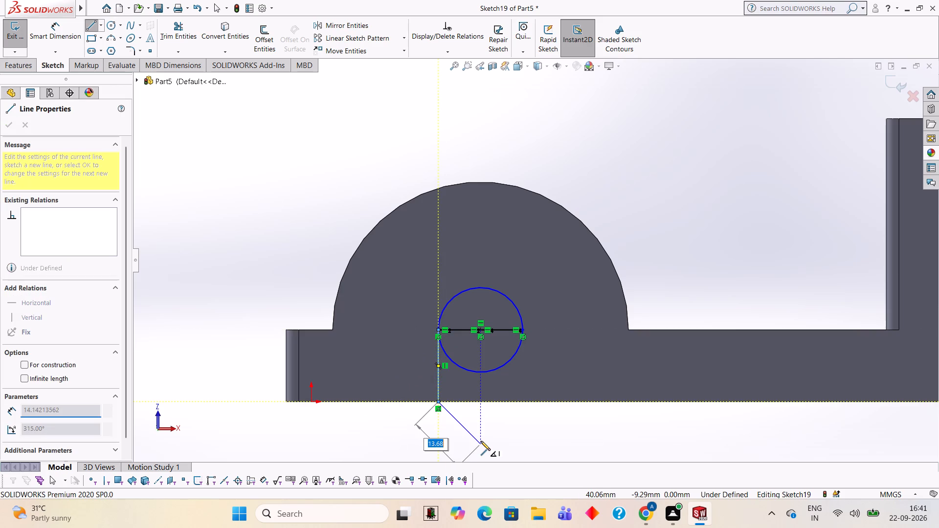
key("Escape")
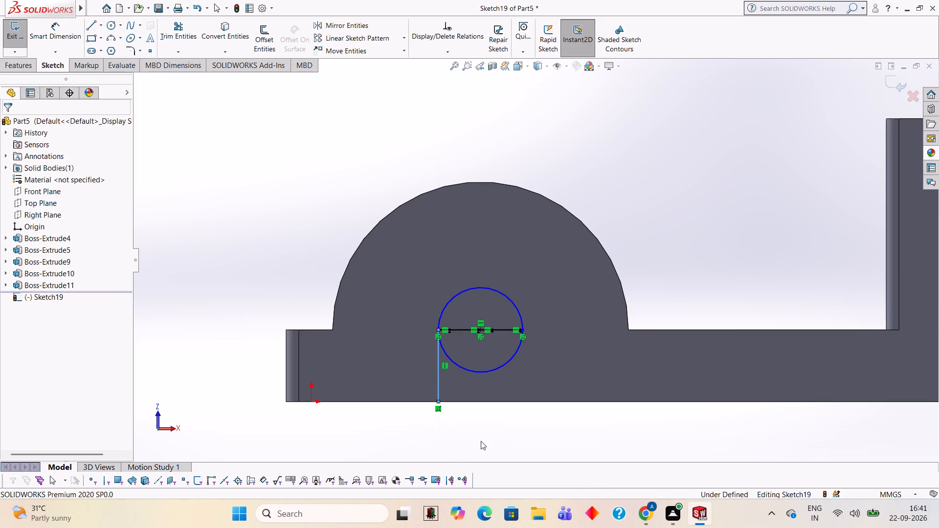
left_click(92, 26)
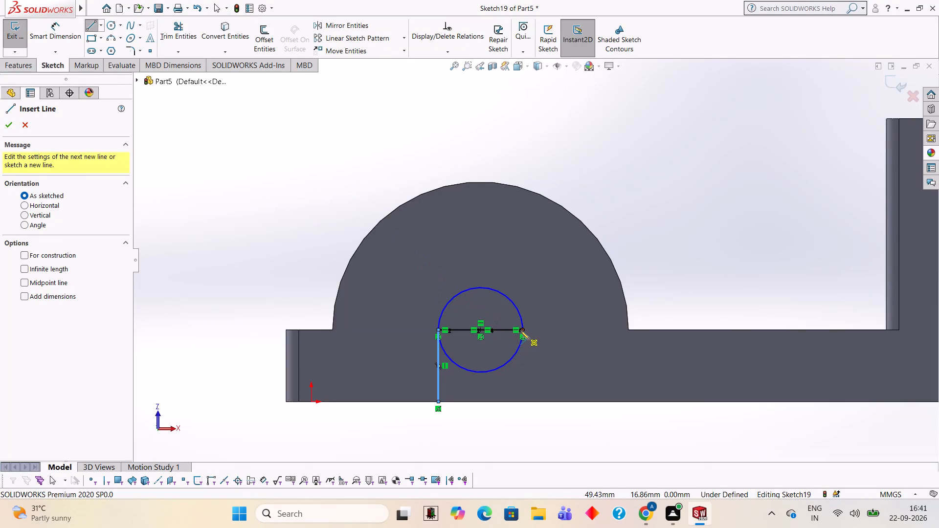
left_click(522, 330)
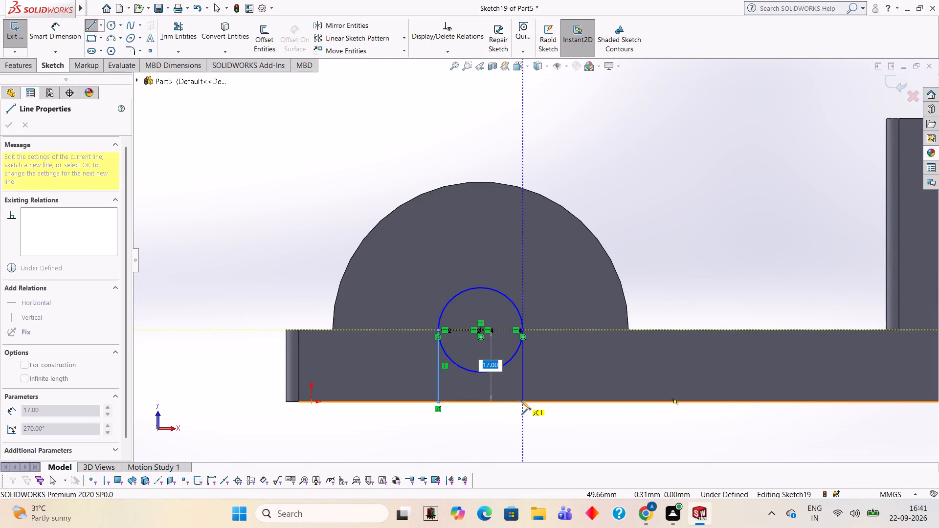
left_click(521, 400)
key("Escape")
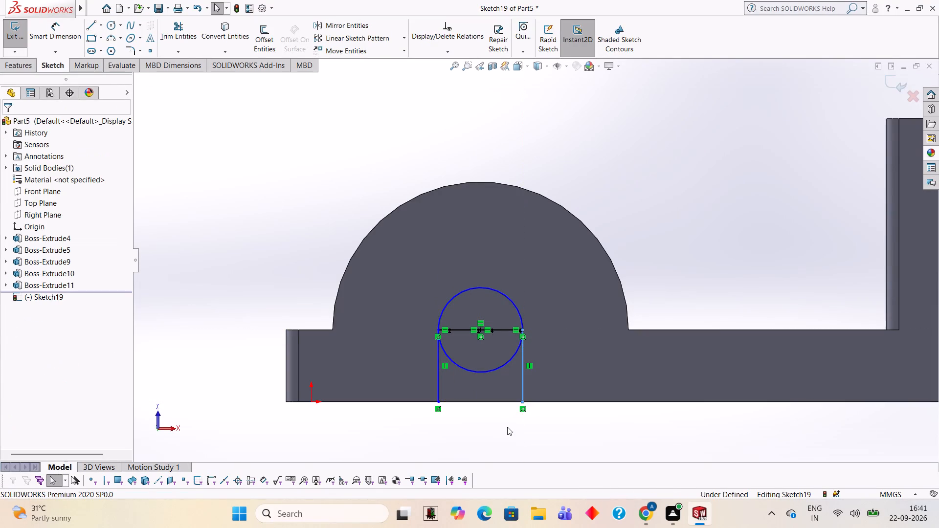
left_click(347, 93)
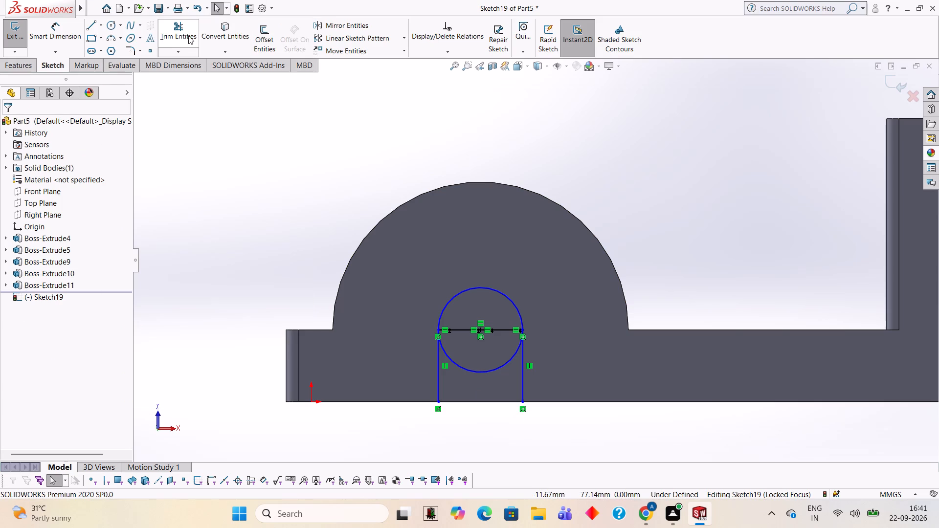
Trim away the circle's lower half and its diameter line, leaving an arch-shaped profile with two vertical sides.
left_click(186, 36)
left_click(466, 367)
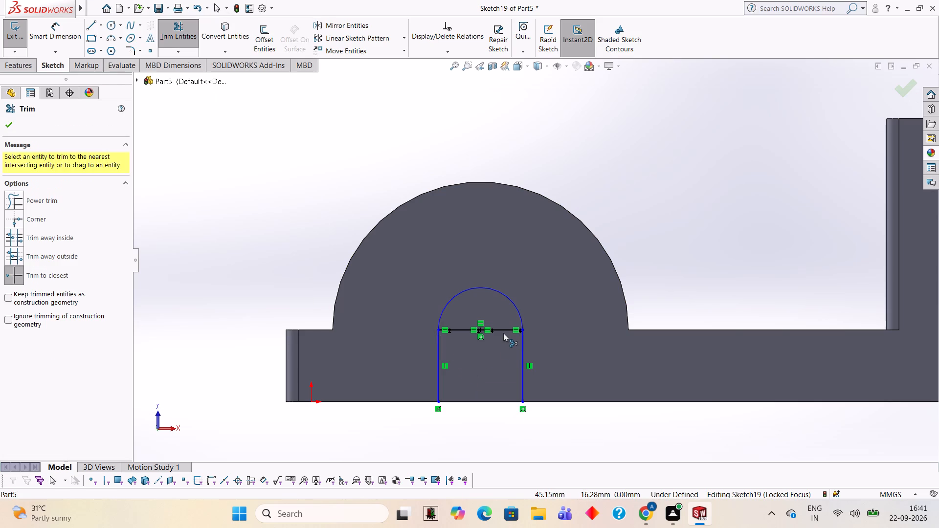
left_click(503, 332)
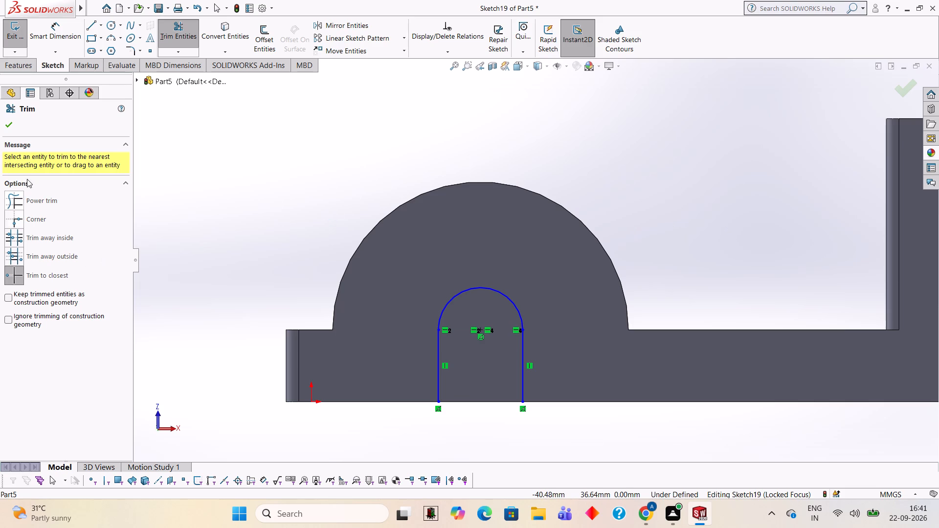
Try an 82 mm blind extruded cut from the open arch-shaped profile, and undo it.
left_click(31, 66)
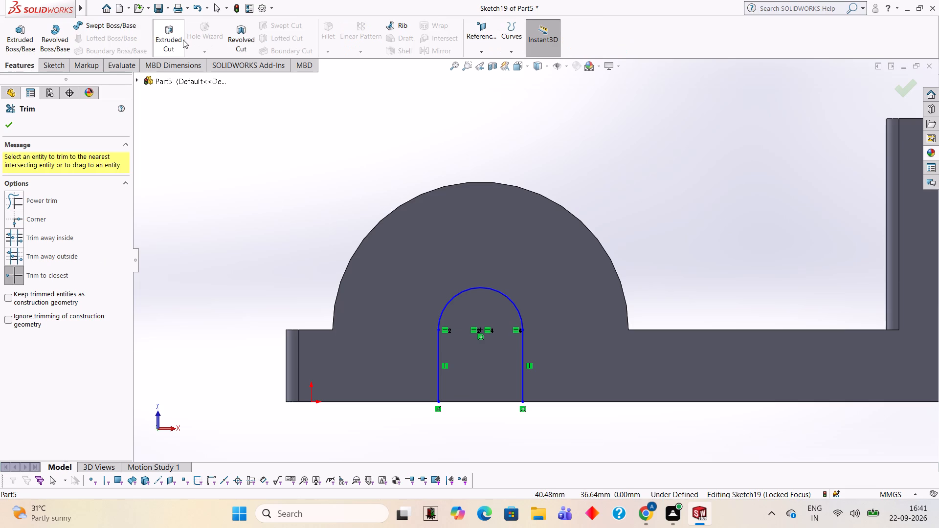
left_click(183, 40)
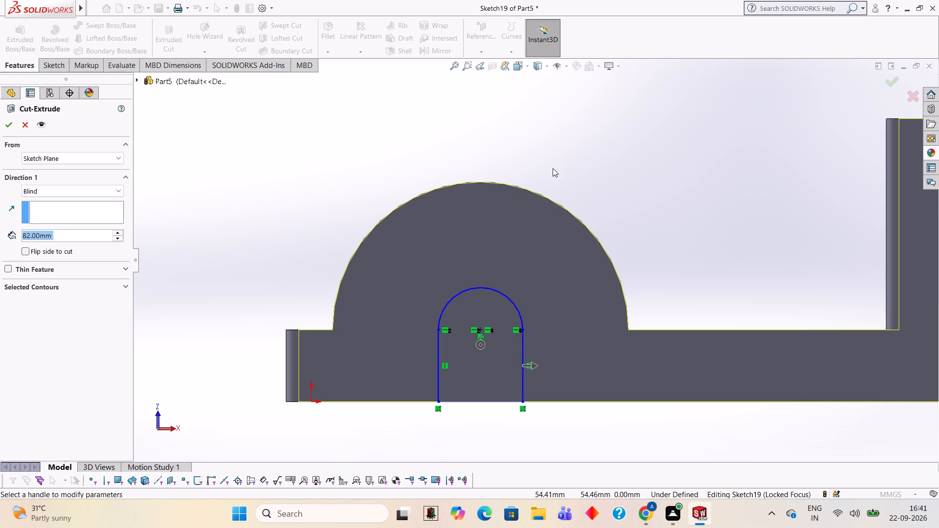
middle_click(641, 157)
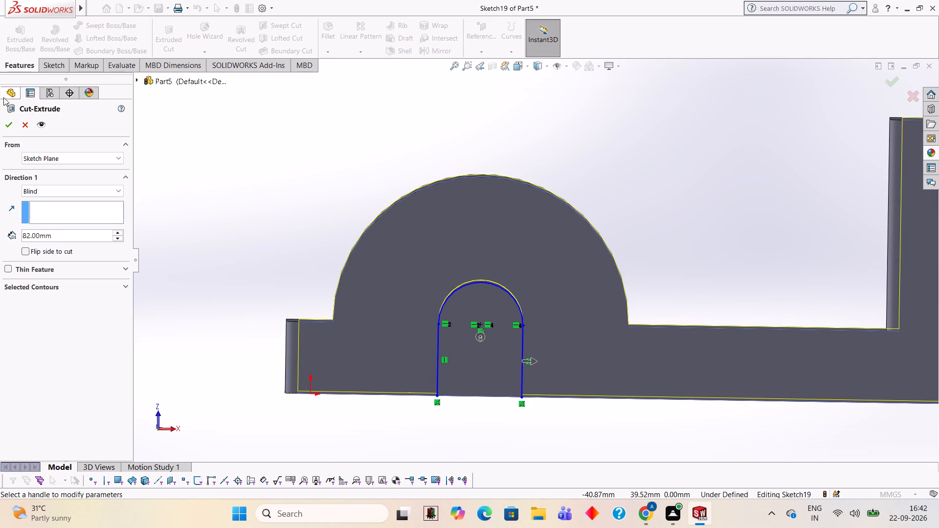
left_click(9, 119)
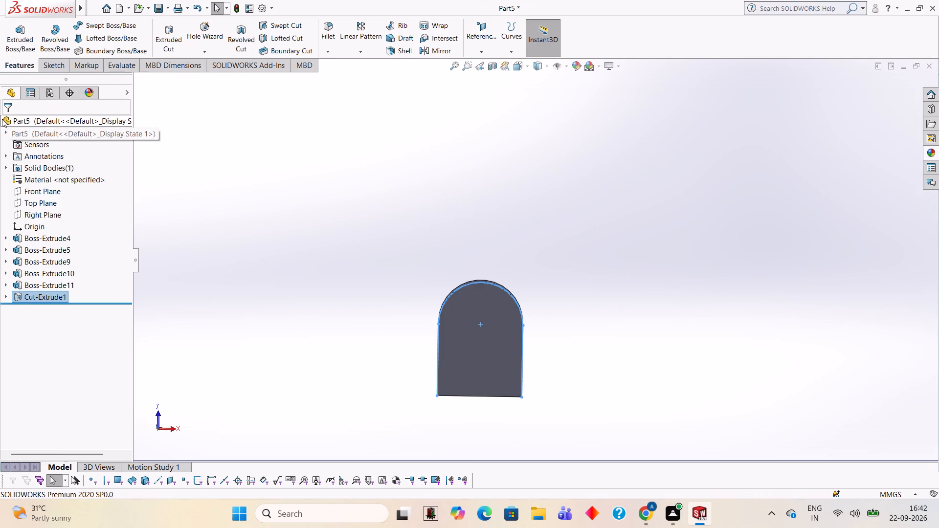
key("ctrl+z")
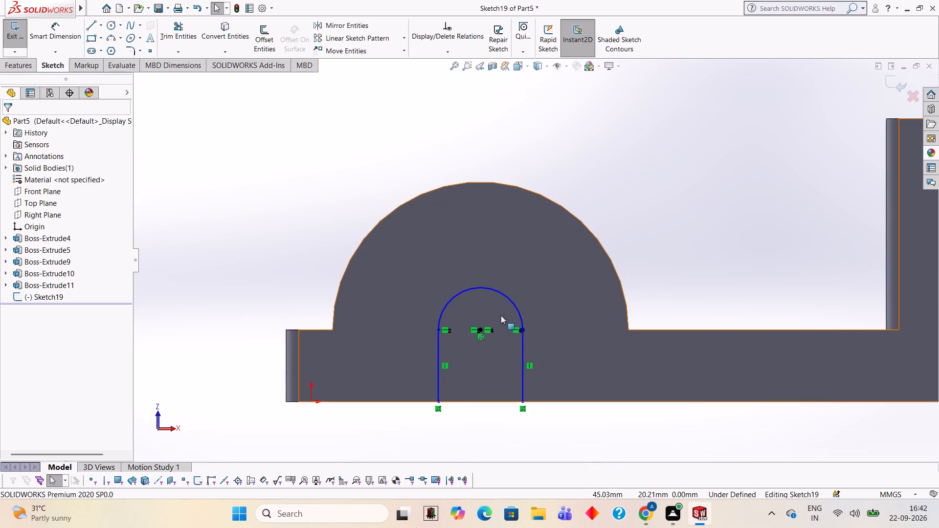
Close the arch-shaped profile with a 20 mm horizontal line joining the lower ends of its two vertical sides.
left_click(93, 28)
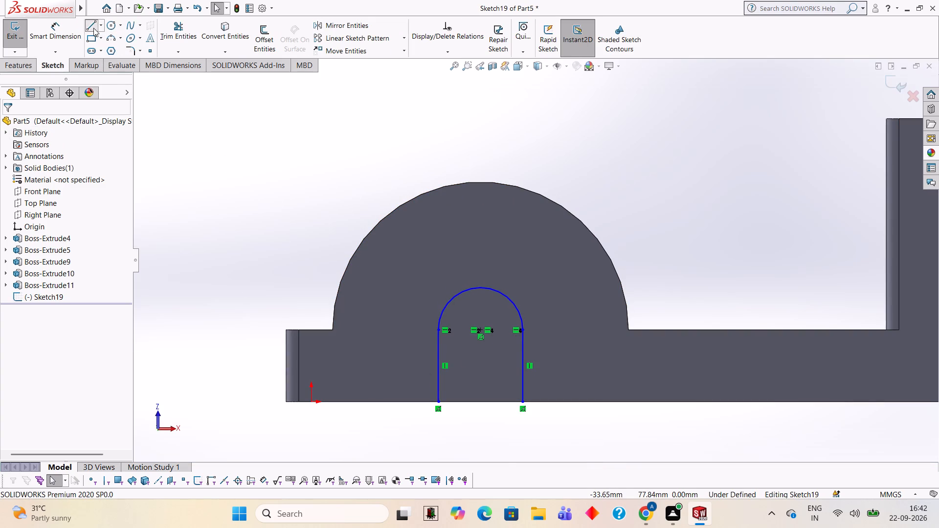
left_click(438, 400)
left_click(523, 401)
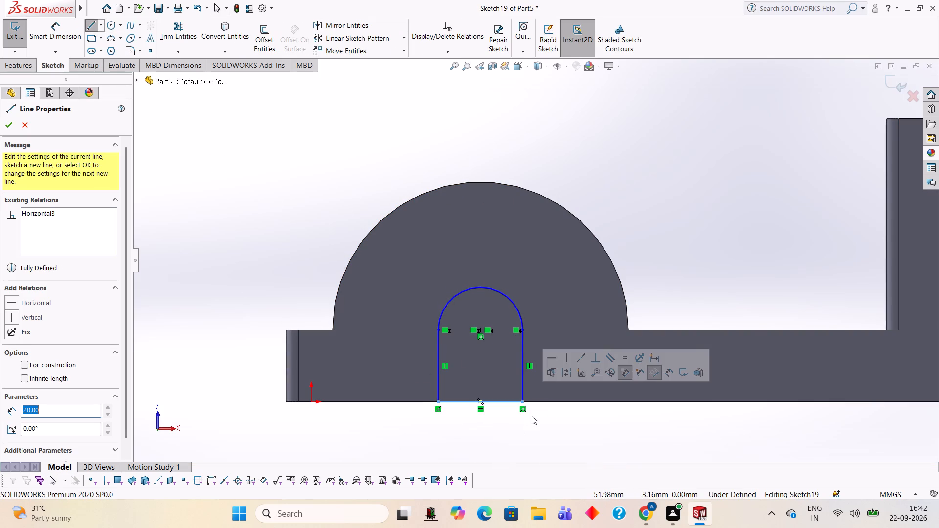
left_click(10, 131)
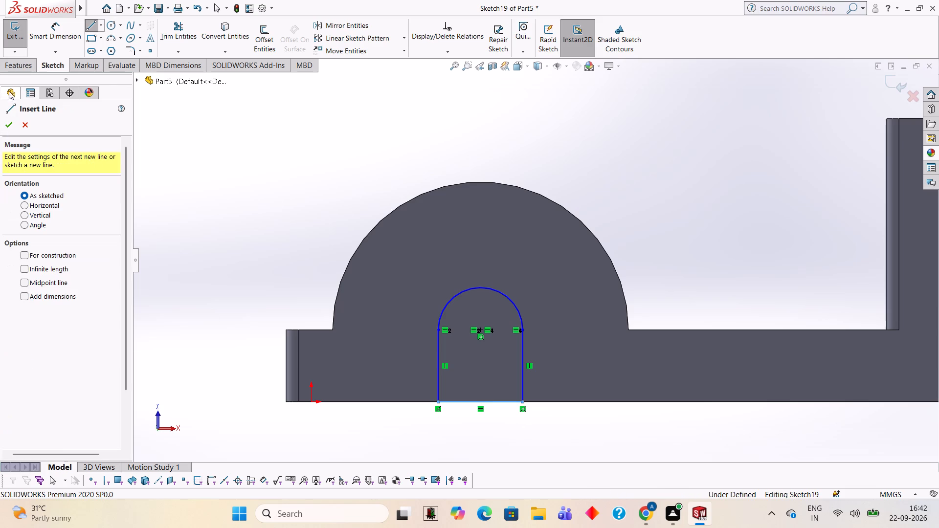
Cut the closed arch profile through the semicircular boss as an 82 mm blind extruded cut.
left_click(31, 66)
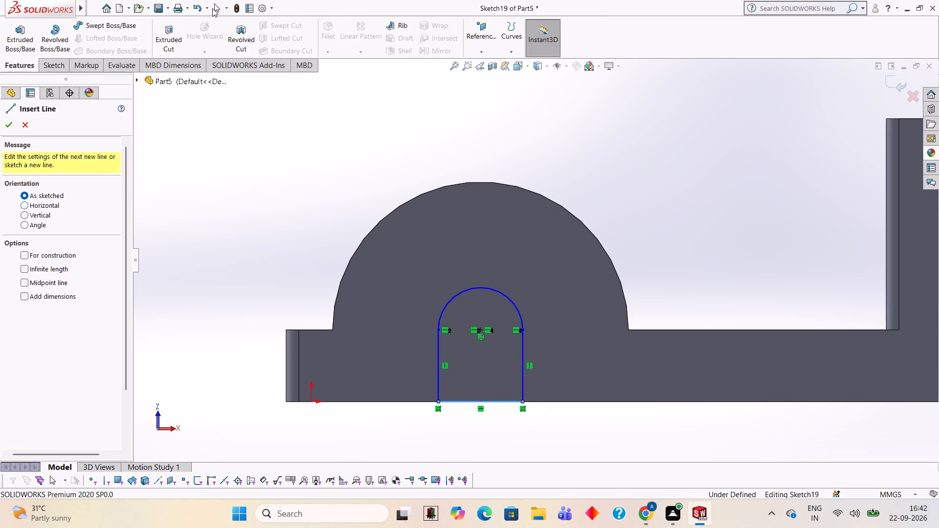
left_click(171, 41)
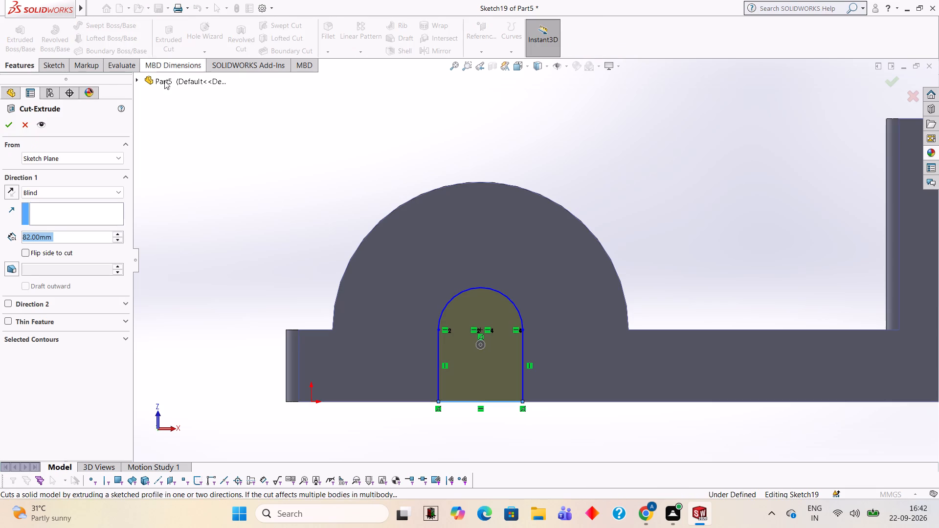
left_click(8, 125)
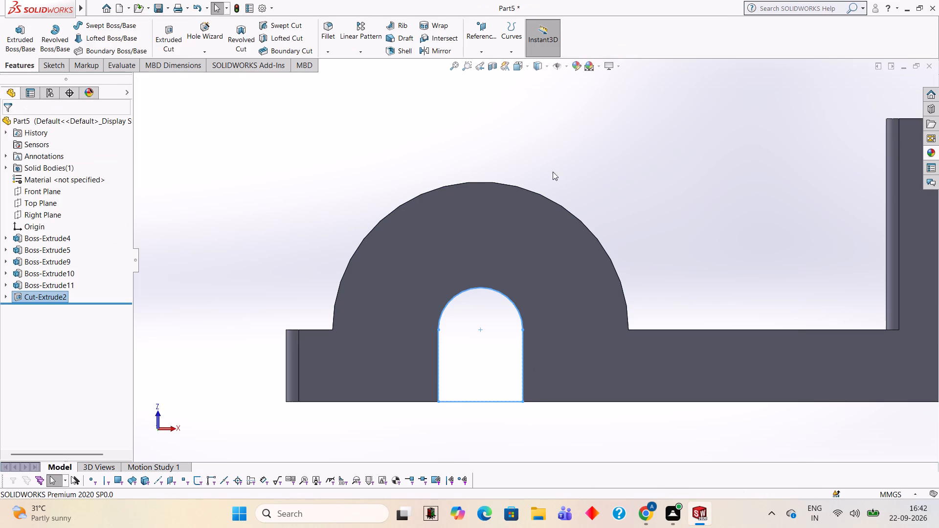
left_click(625, 160)
Start a sketch on the flat face containing the arched slot and draw a 70 mm horizontal line across the semicircular boss's base.
scroll(665, 171, "down", 1)
scroll(665, 171, "up", 3)
middle_click_drag(668, 171, 671, 247)
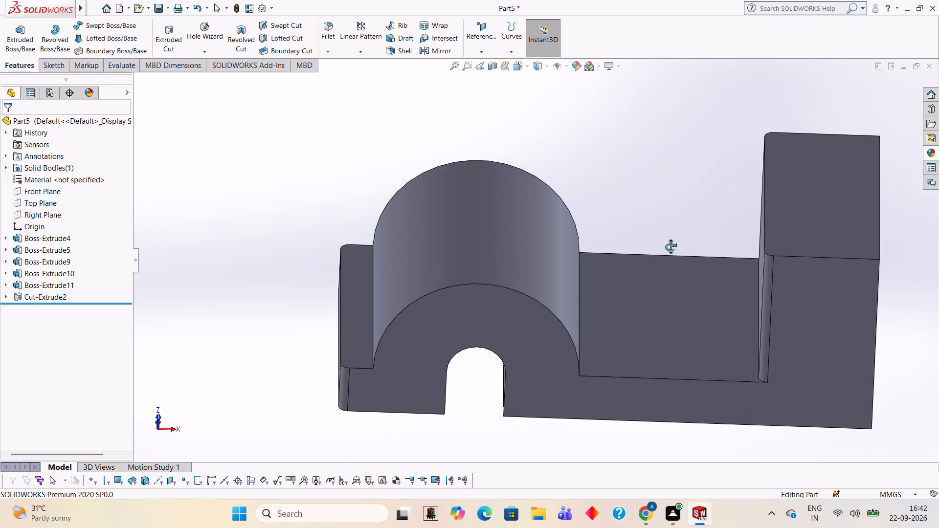
middle_click_drag(671, 247, 671, 249)
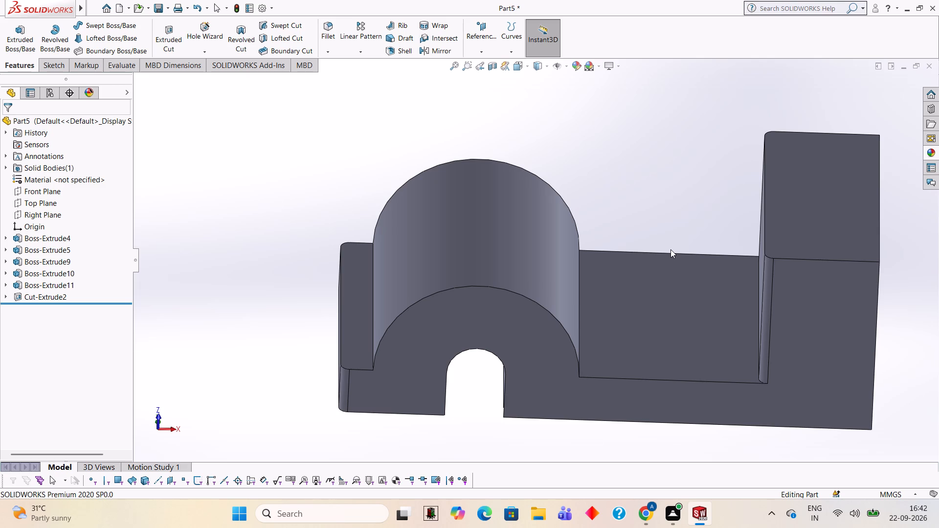
left_click(487, 331)
left_click(529, 307)
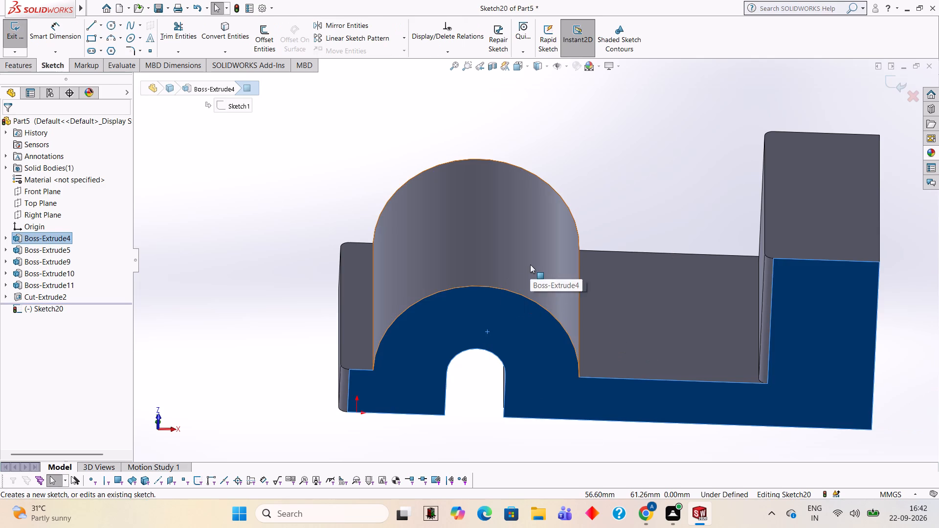
key("ctrl+8")
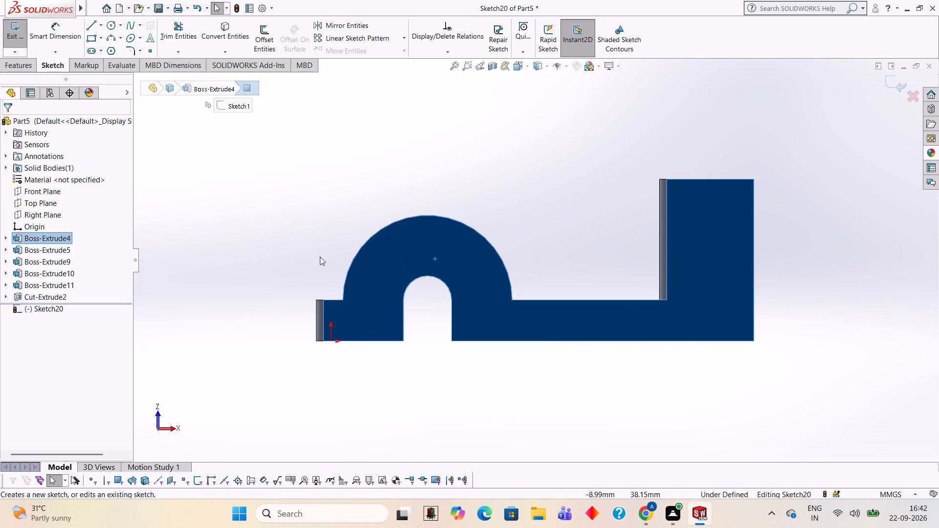
scroll(483, 277, "down", 2)
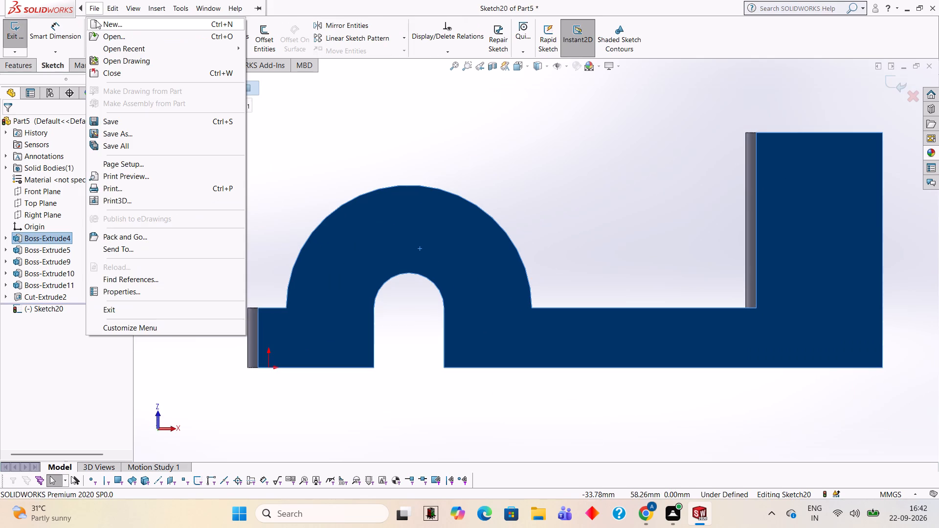
left_click(273, 108)
left_click(91, 29)
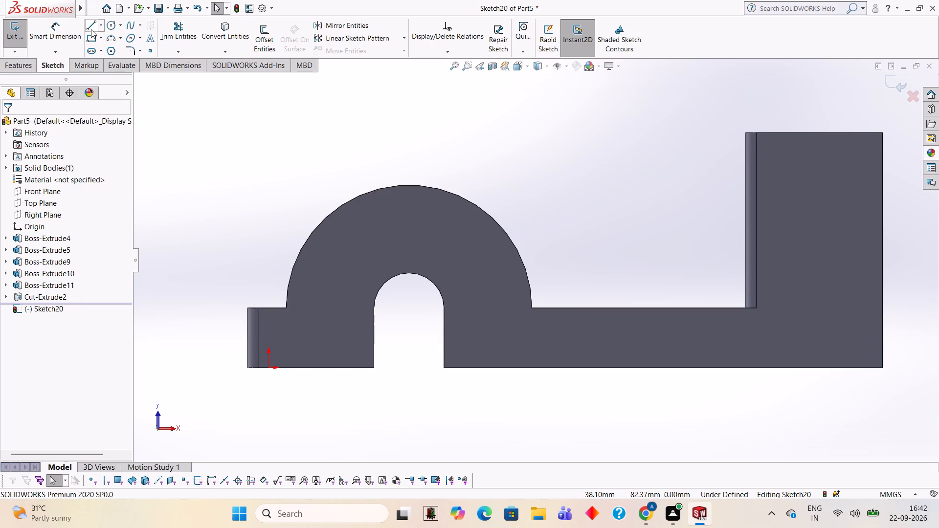
left_click(284, 307)
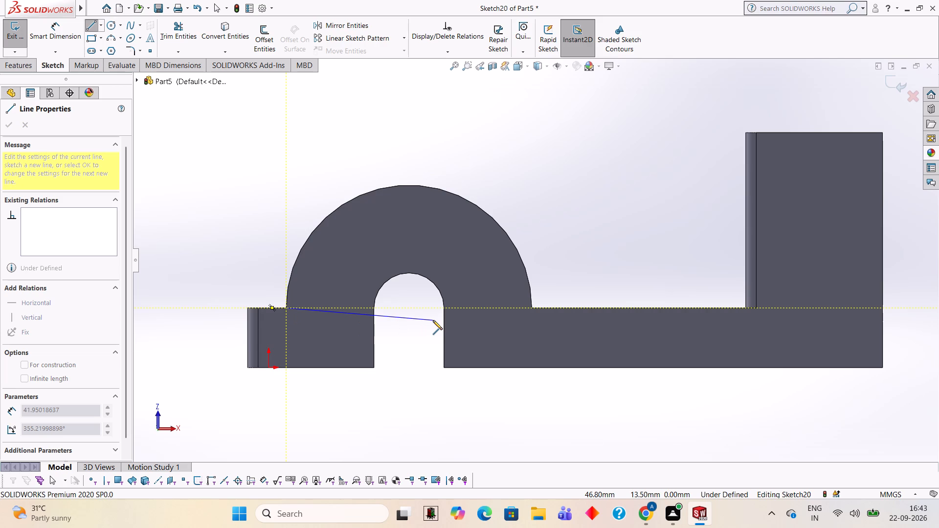
left_click(533, 308)
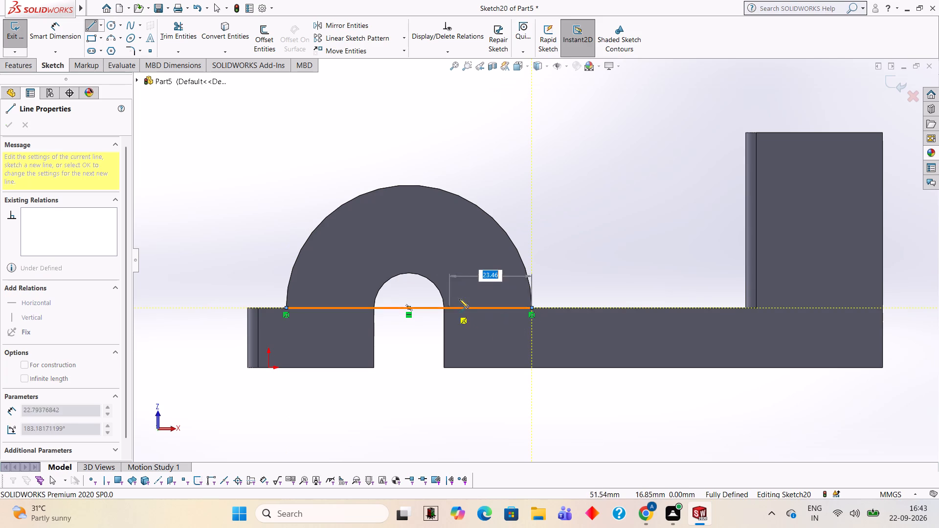
key("Escape")
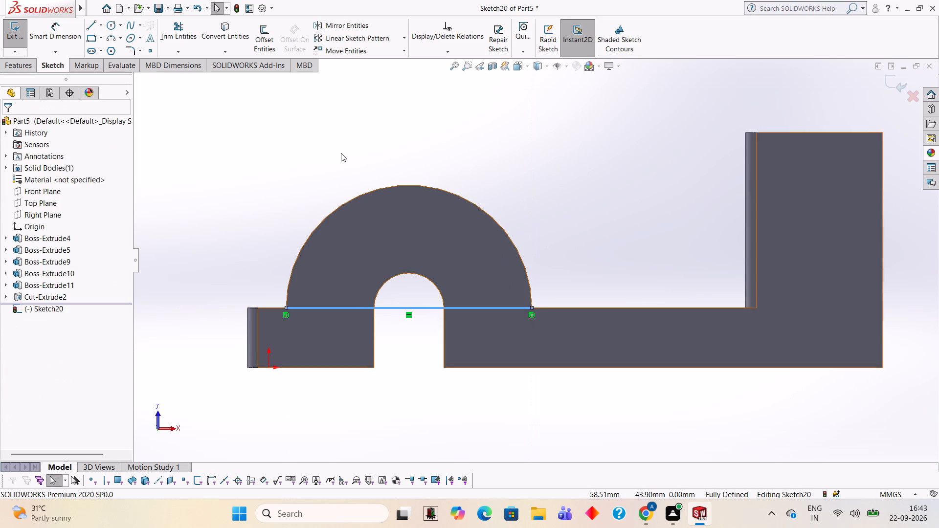
Draw a circle of 35 mm radius on the line's midpoint, and trim away its lower half and the 70 mm line.
left_click(112, 28)
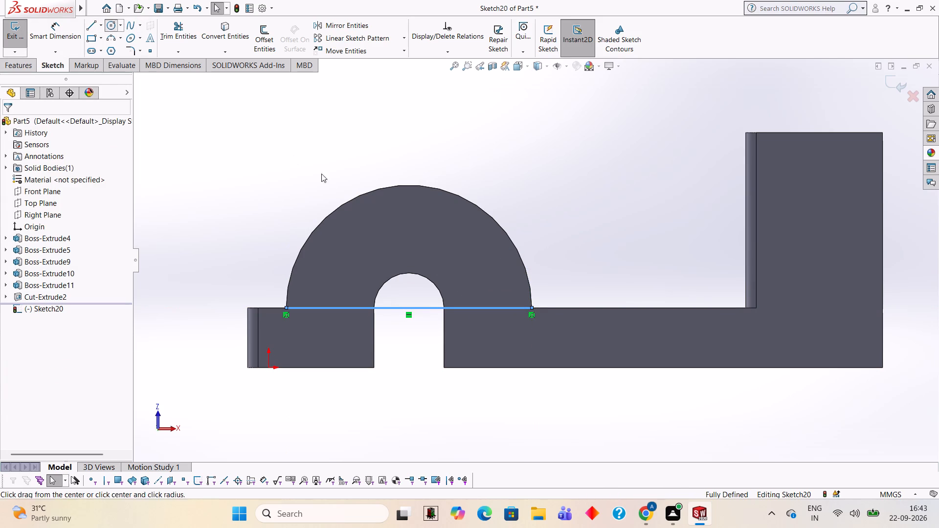
left_click(408, 307)
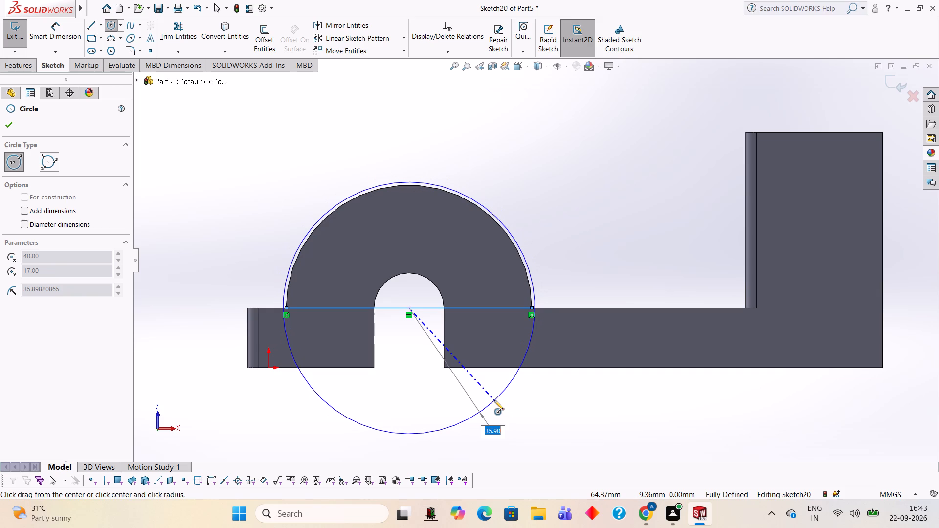
type("35")
key("Return")
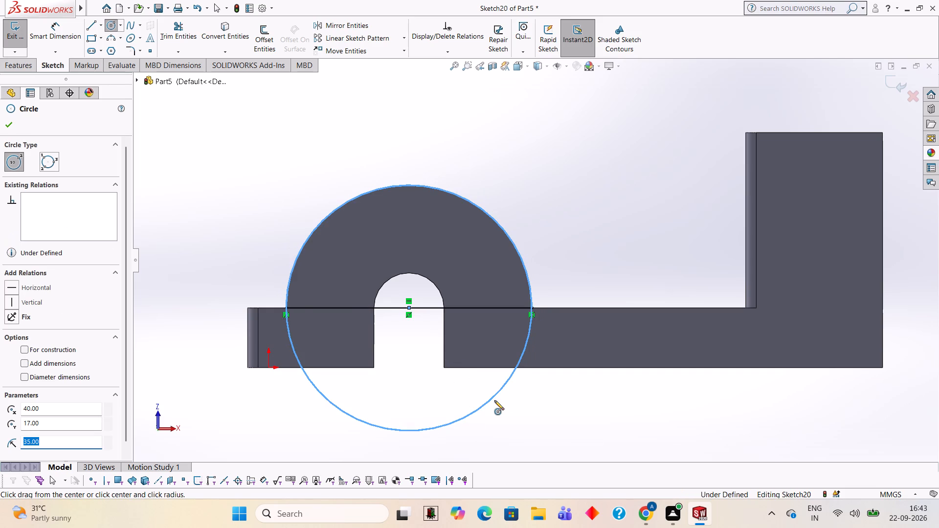
left_click(177, 33)
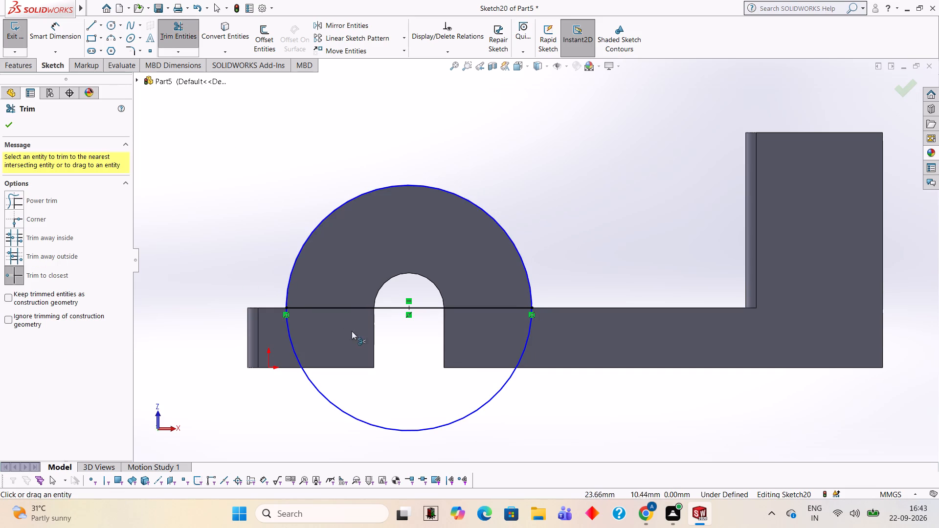
left_click(429, 431)
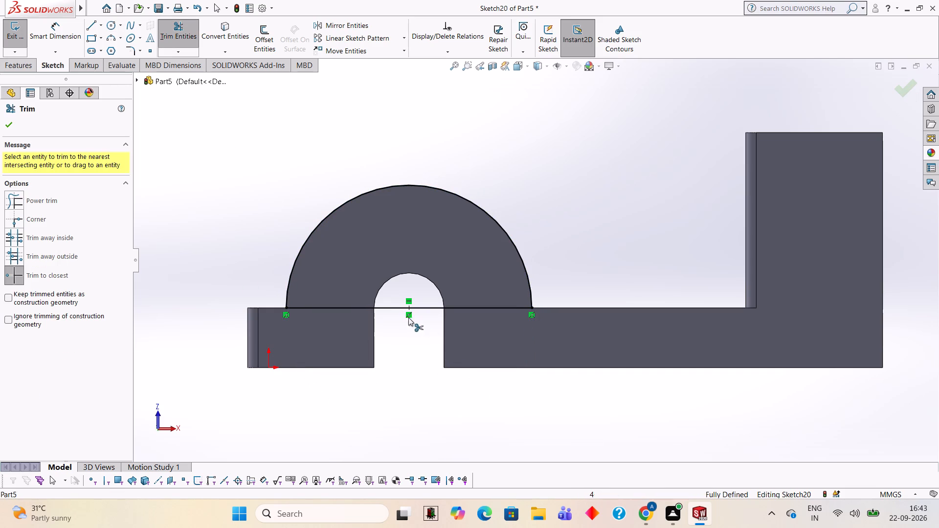
left_click(417, 309)
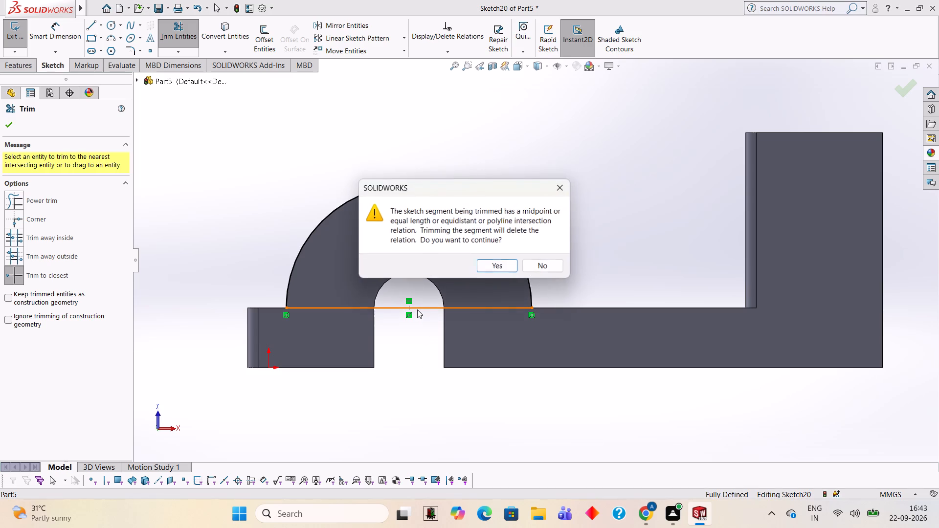
left_click(504, 269)
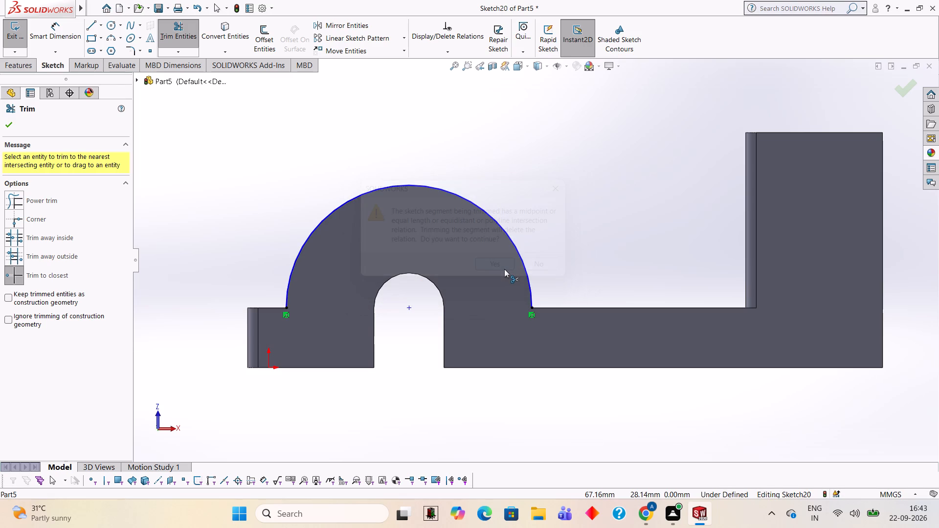
Draw a 25 mm horizontal line on each side of the slot, joining the semicircle's ends to the slot's edges.
left_click(87, 30)
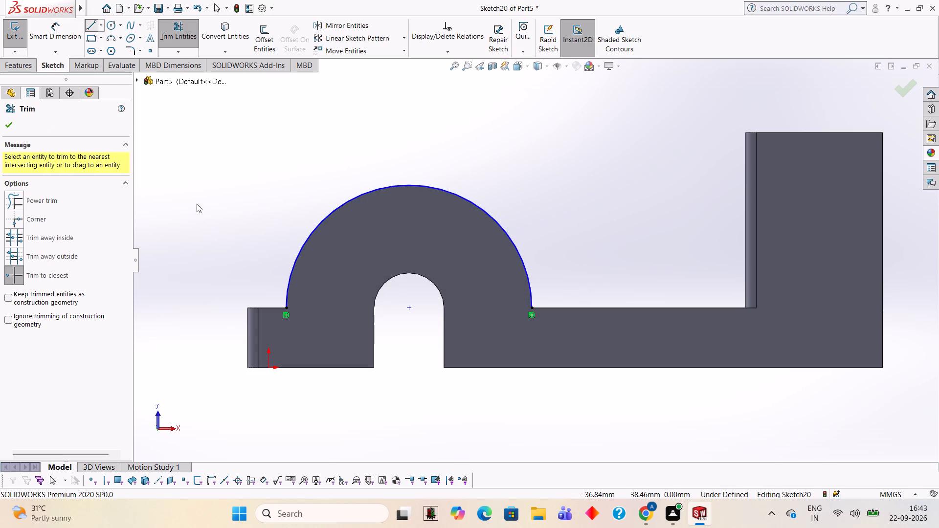
left_click(287, 308)
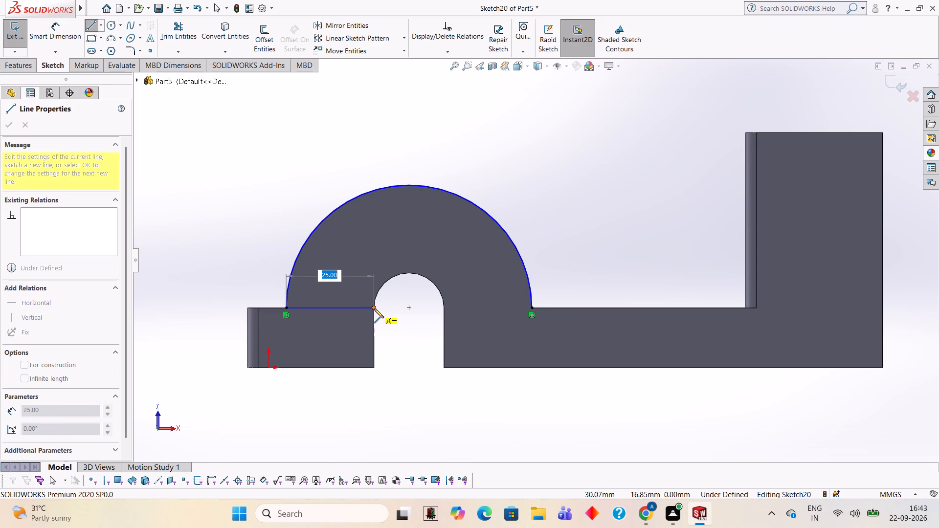
left_click(374, 308)
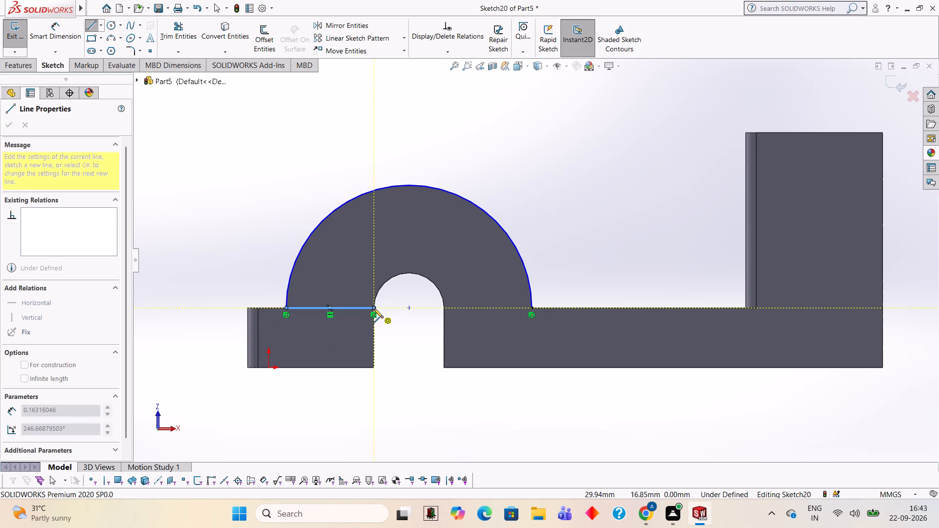
key("Escape")
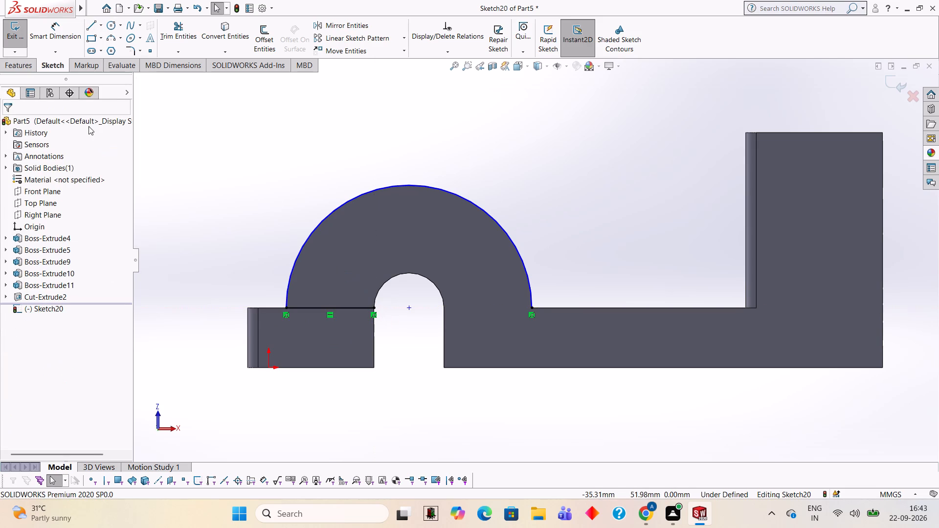
left_click(93, 22)
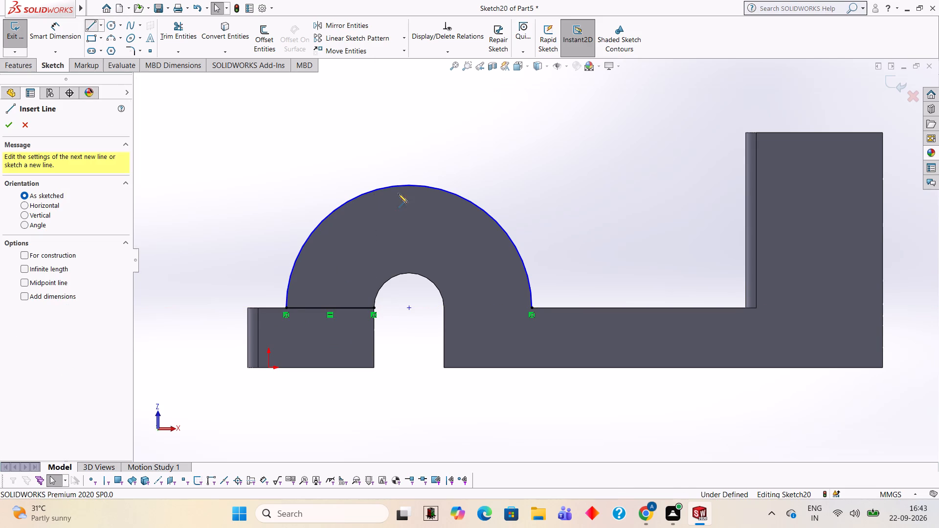
left_click(444, 308)
left_click(533, 309)
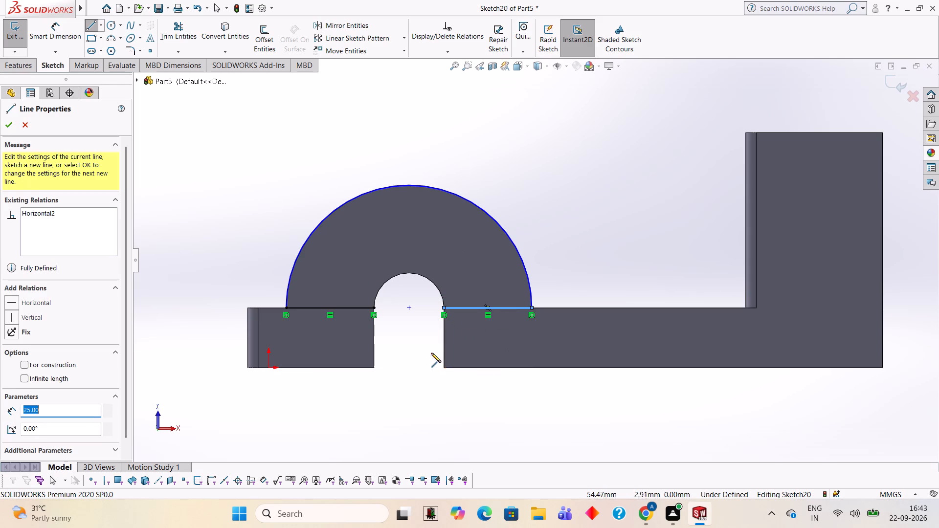
Draw a circle of 10 mm radius at the semicircle's centre and trim away its lower half, closing the half-ring profile.
left_click(110, 23)
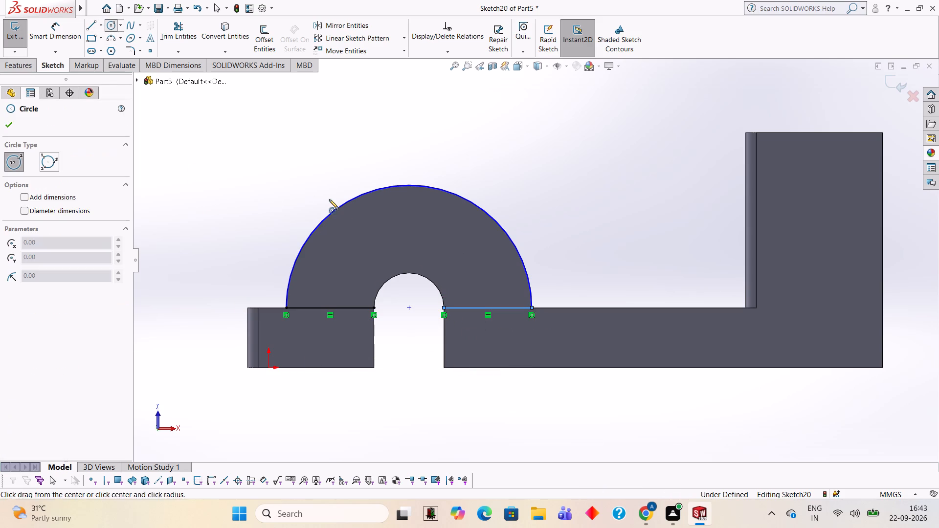
left_click(407, 308)
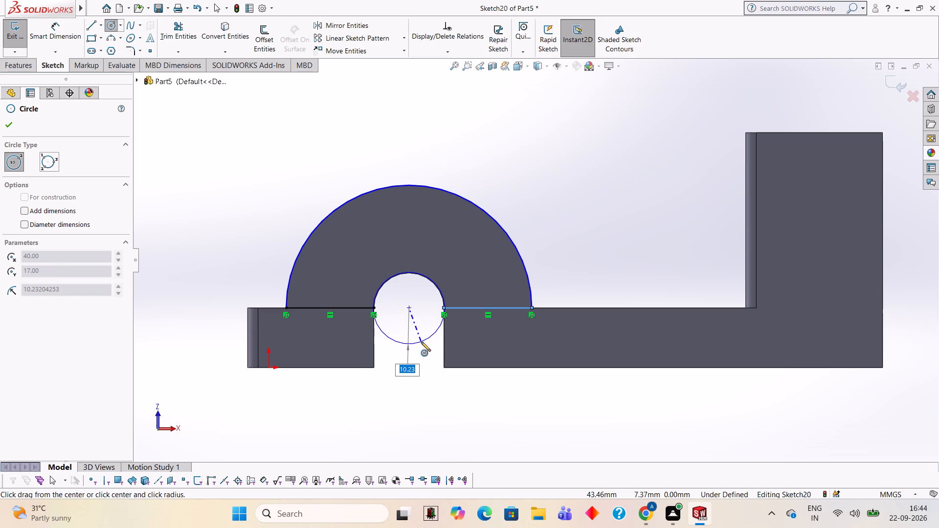
type("10")
key("Return")
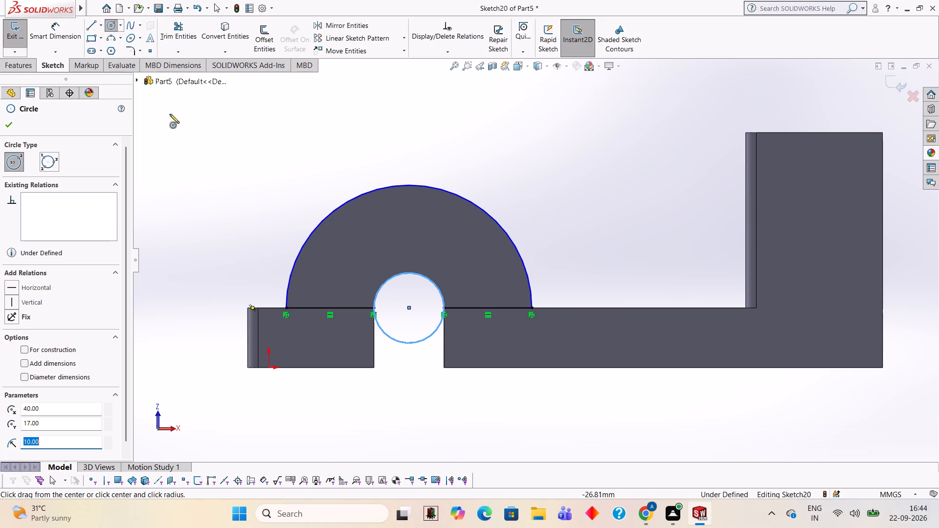
left_click(181, 36)
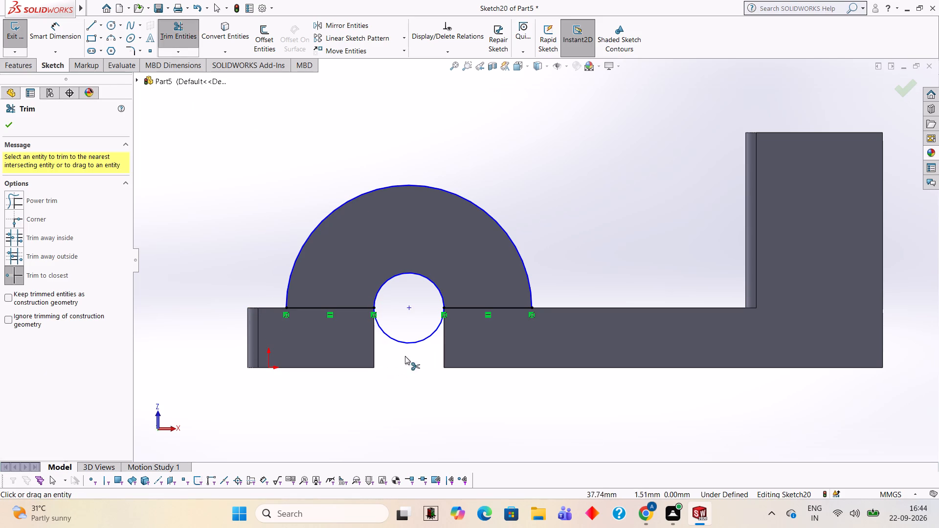
left_click(408, 344)
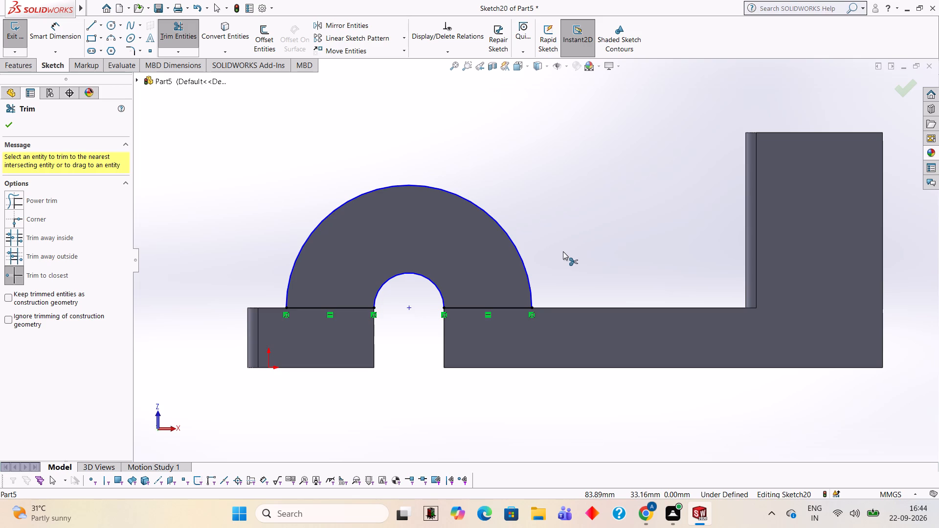
Switch to Calculator and work out 52 divided by 10, plus 82 minus 52, to plan the cut depth.
middle_click_drag(650, 181, 657, 252)
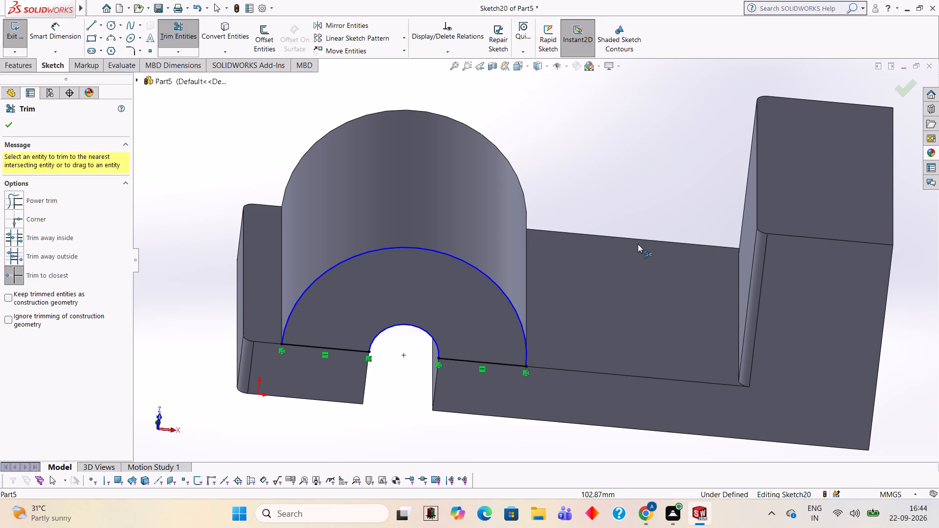
key("5")
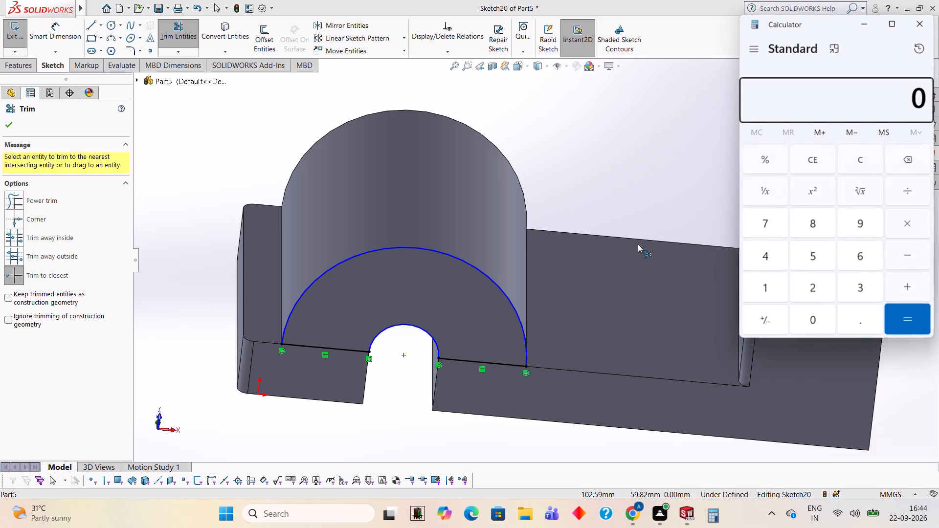
type("52")
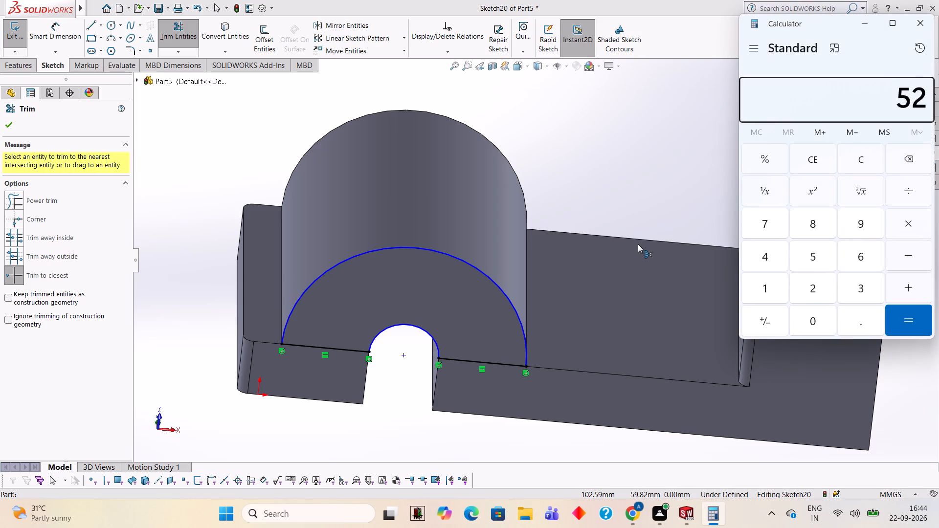
type("/10")
key("Return")
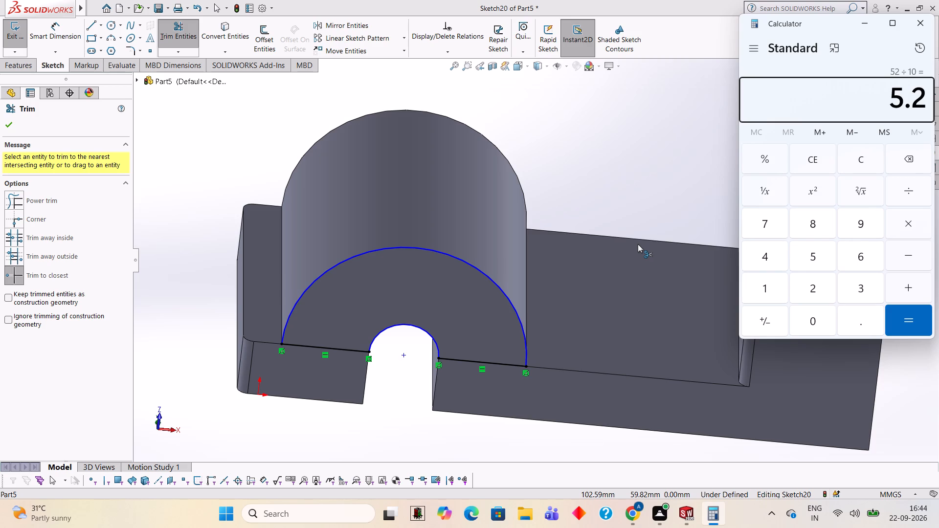
left_click(921, 22)
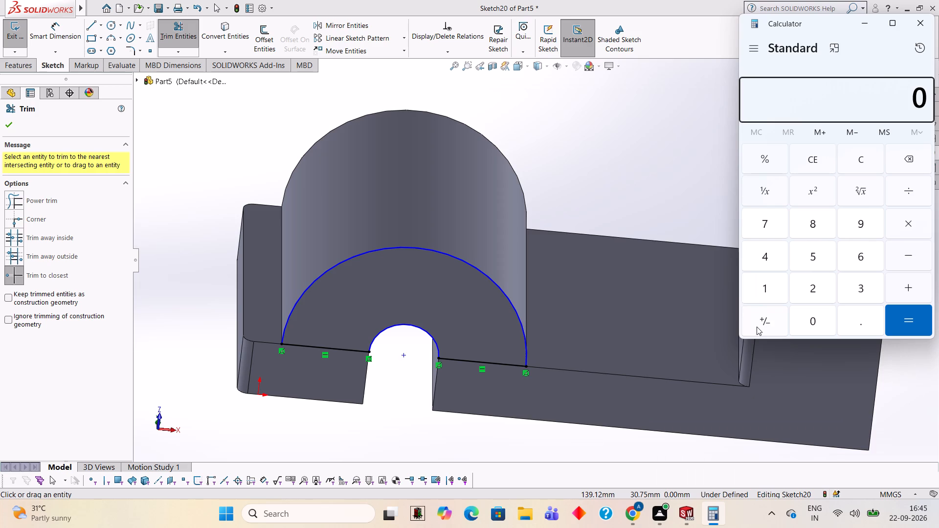
type("82-52")
key("Return")
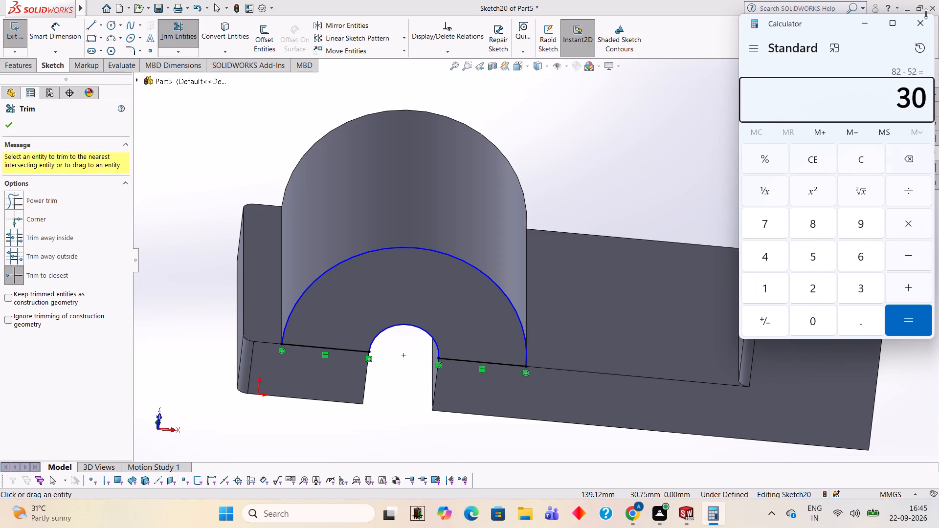
left_click(926, 16)
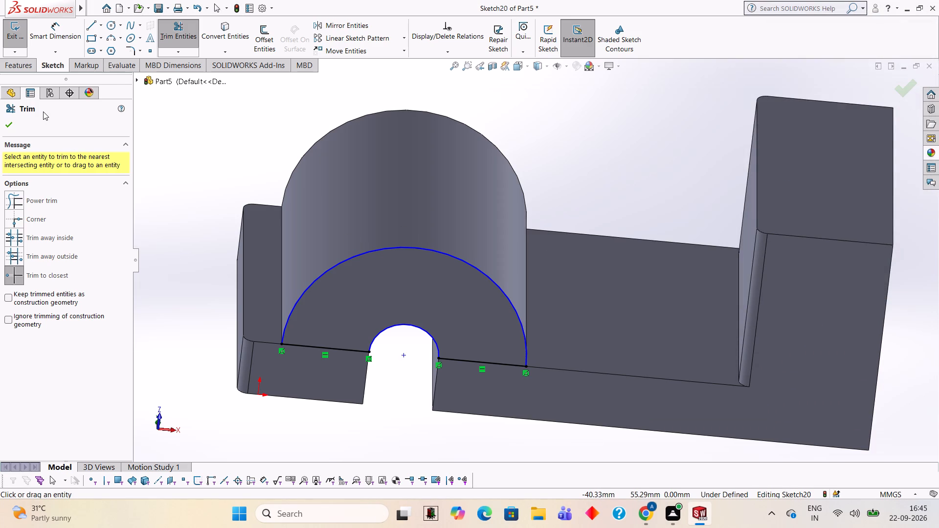
Cut-extrude the half-ring profile 15 mm blind into the end of the semicircular boss.
left_click(20, 65)
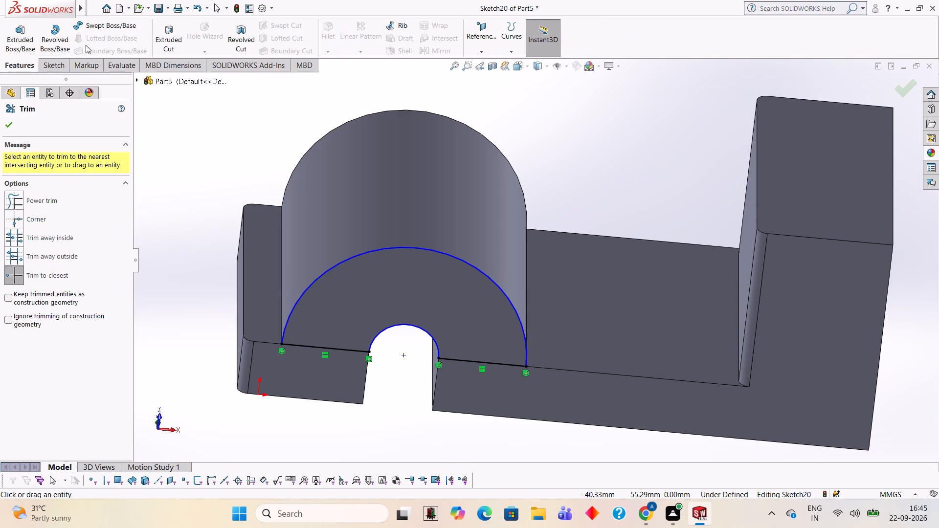
left_click(172, 48)
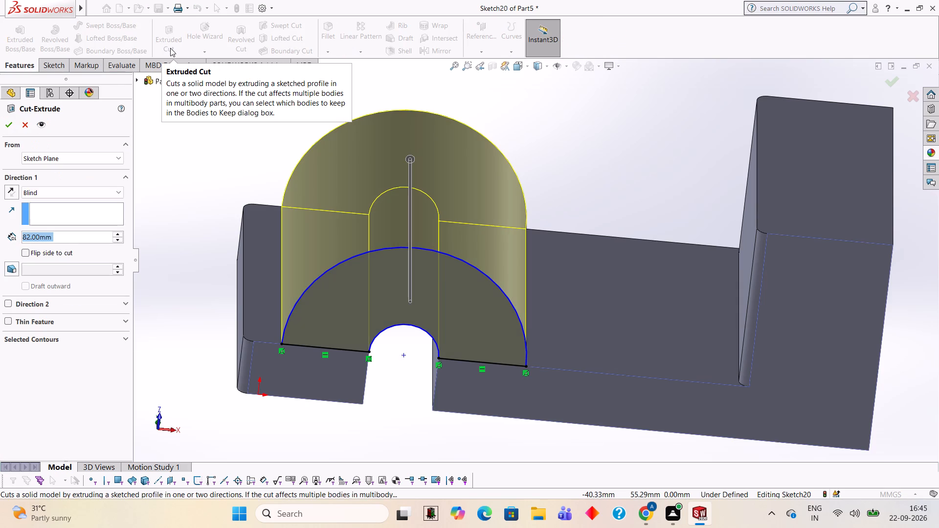
type("15")
key("Return")
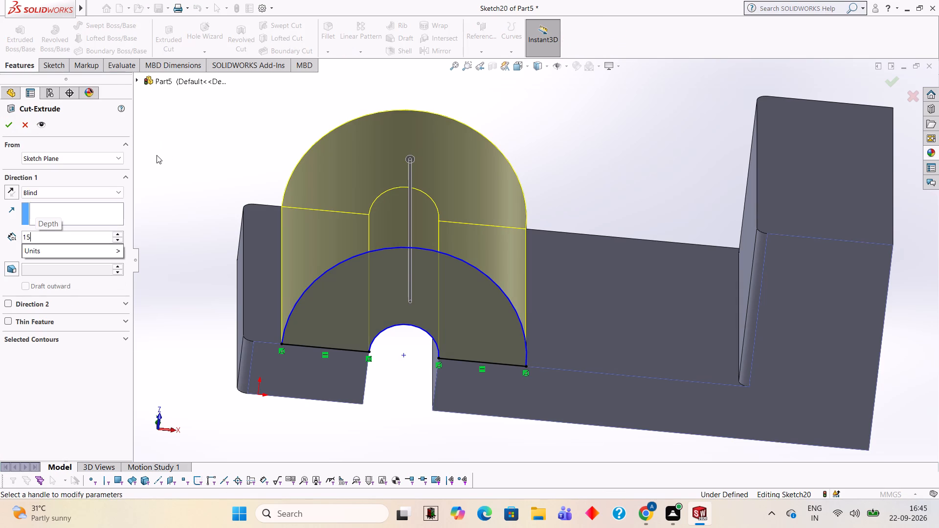
left_click(12, 128)
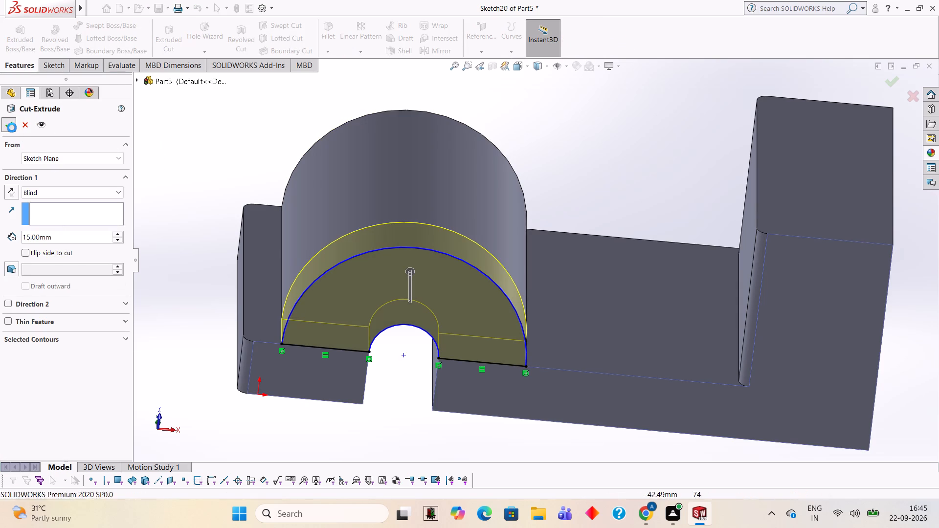
left_click(627, 158)
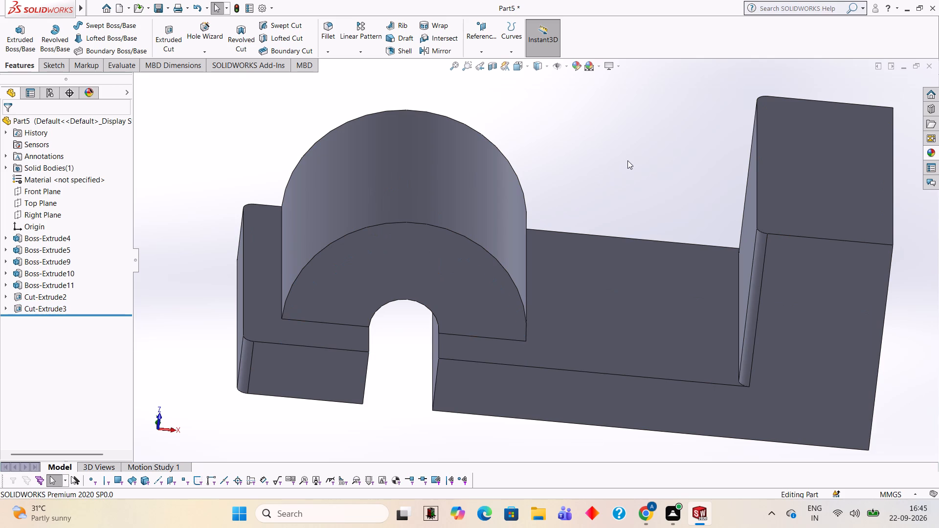
Start a sketch on the opposite flat end face and draw a 25 mm horizontal line on each side of the slot, across the boss's base.
middle_click_drag(621, 201, 605, 442)
scroll(602, 420, "up", 1)
middle_click_drag(620, 157, 624, 211)
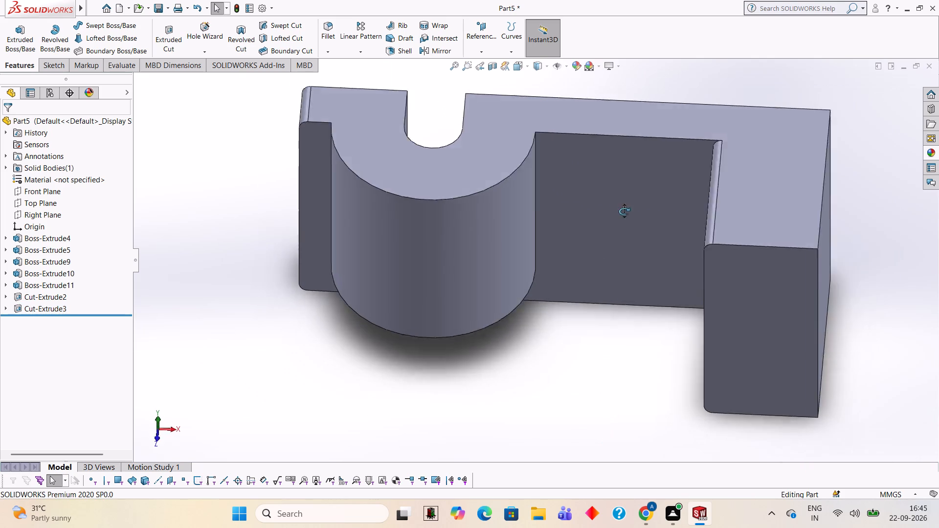
middle_click_drag(624, 211, 426, 323)
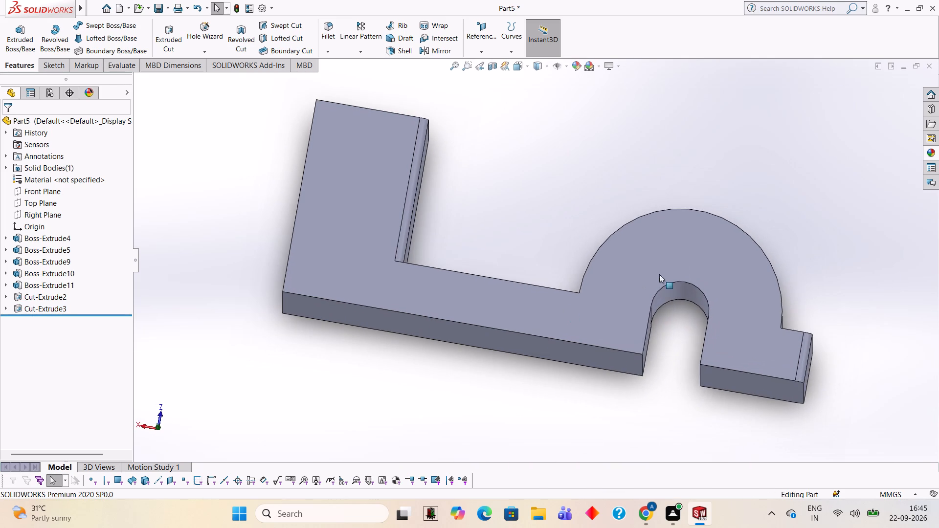
left_click(692, 236)
left_click(733, 210)
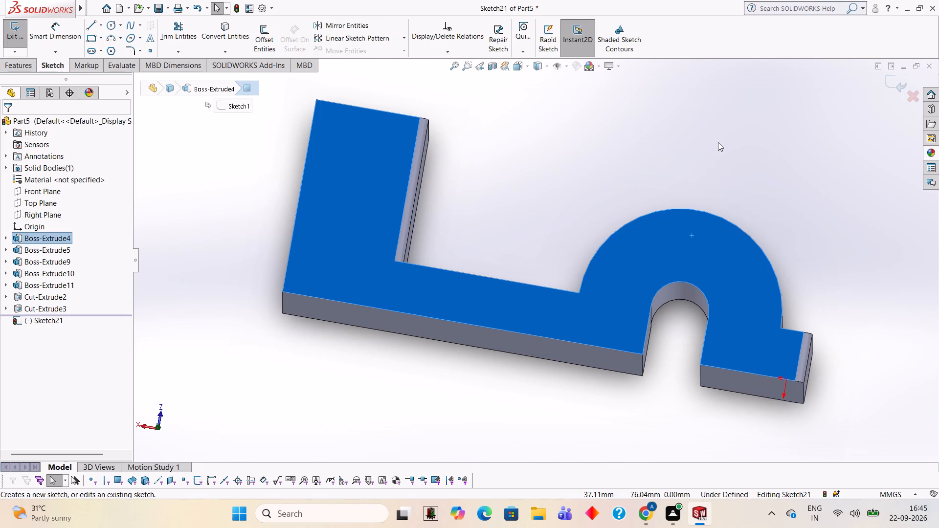
key("ctrl+8")
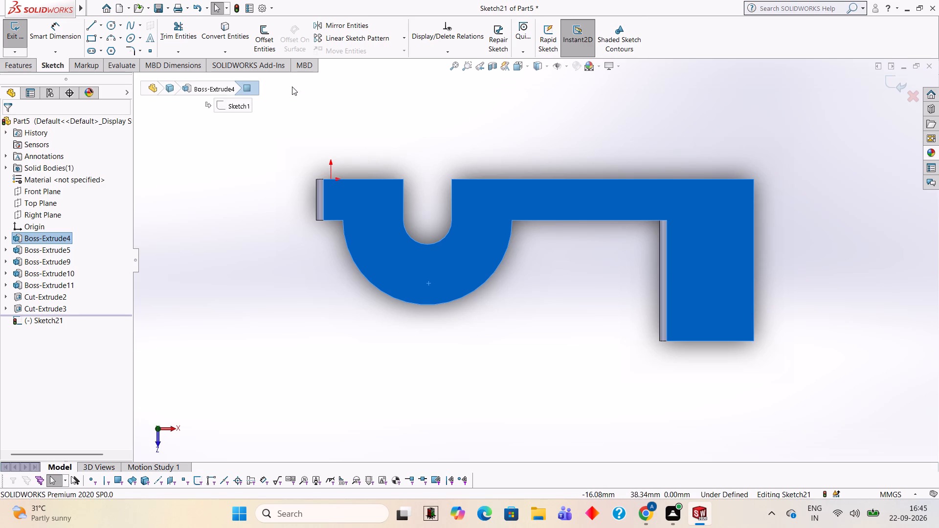
left_click(88, 30)
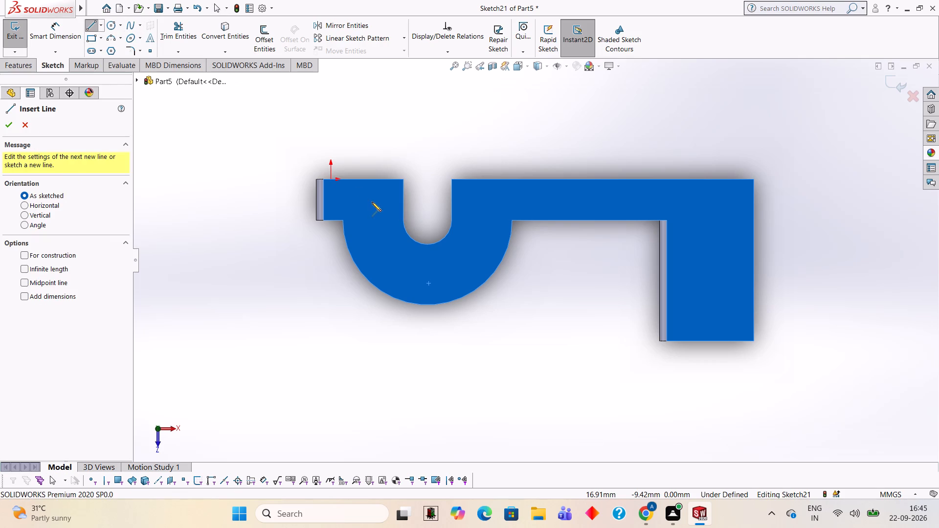
left_click(342, 220)
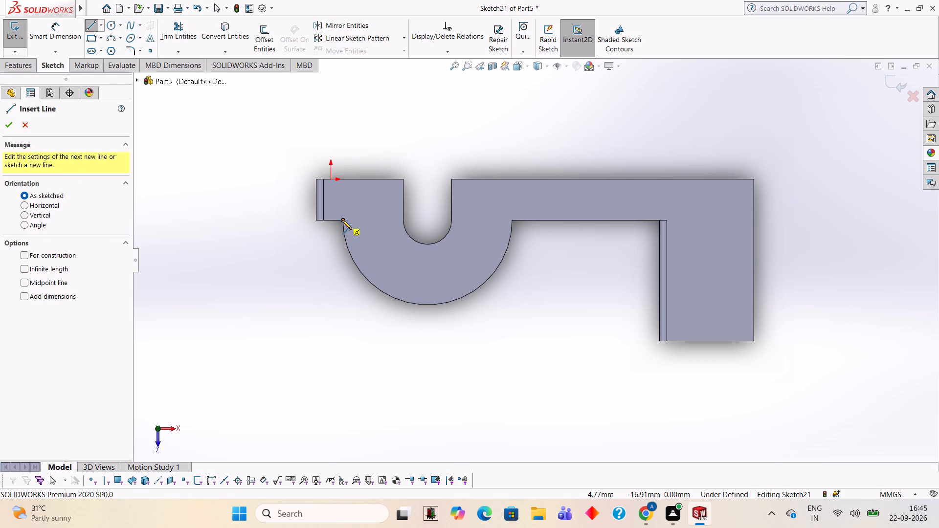
left_click(403, 220)
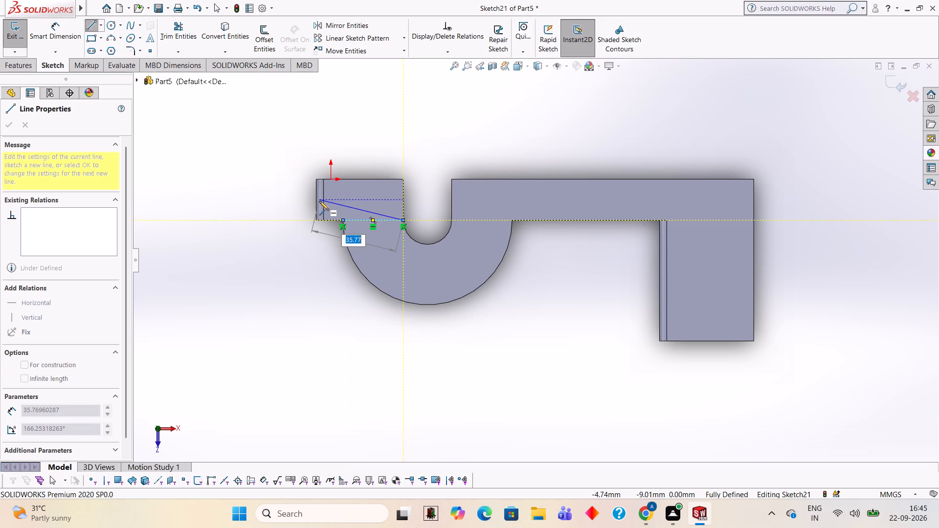
key("Escape")
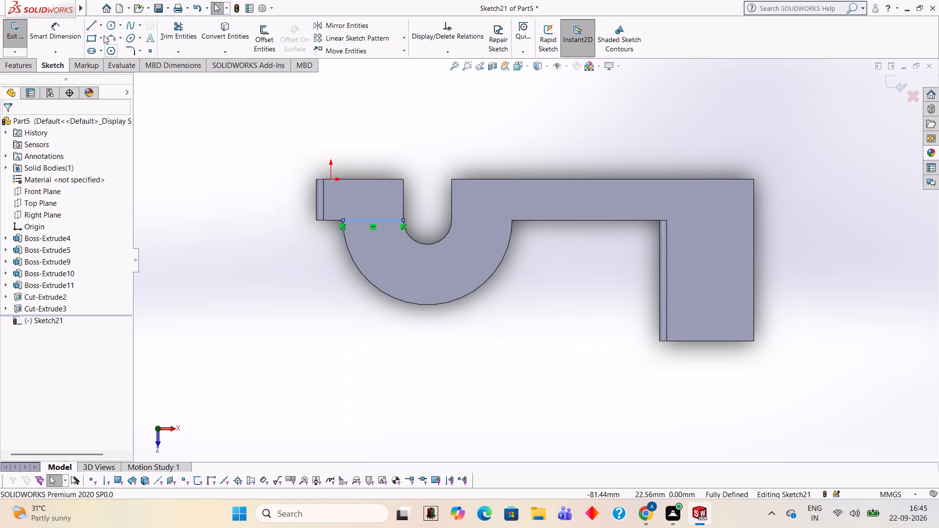
left_click(92, 23)
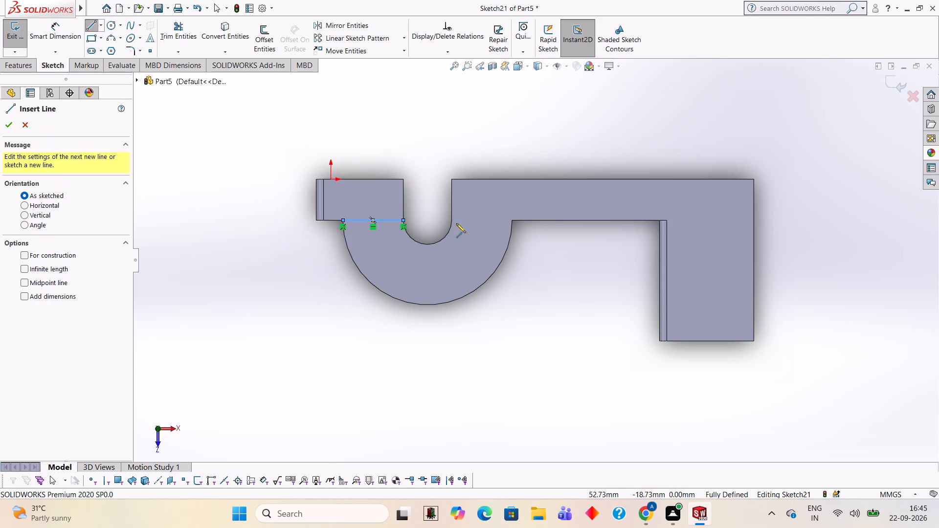
left_click(452, 220)
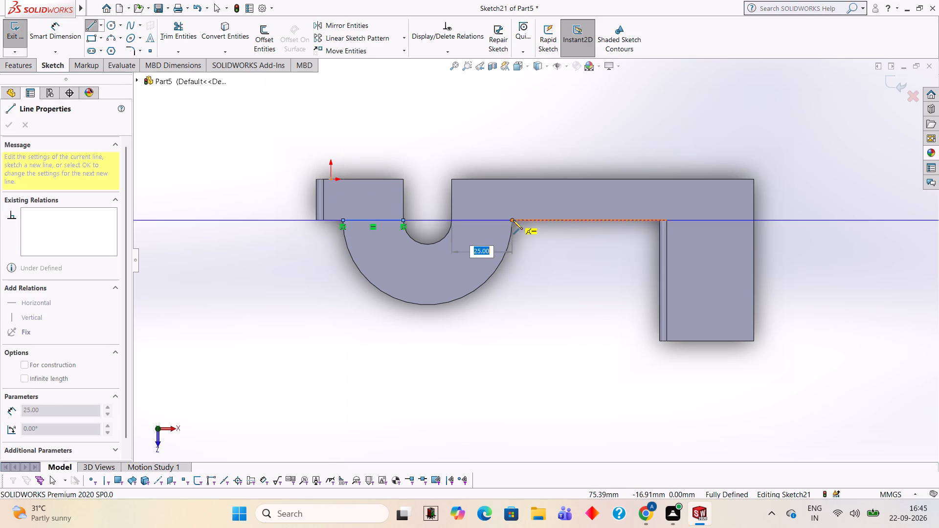
left_click(513, 220)
key("Escape")
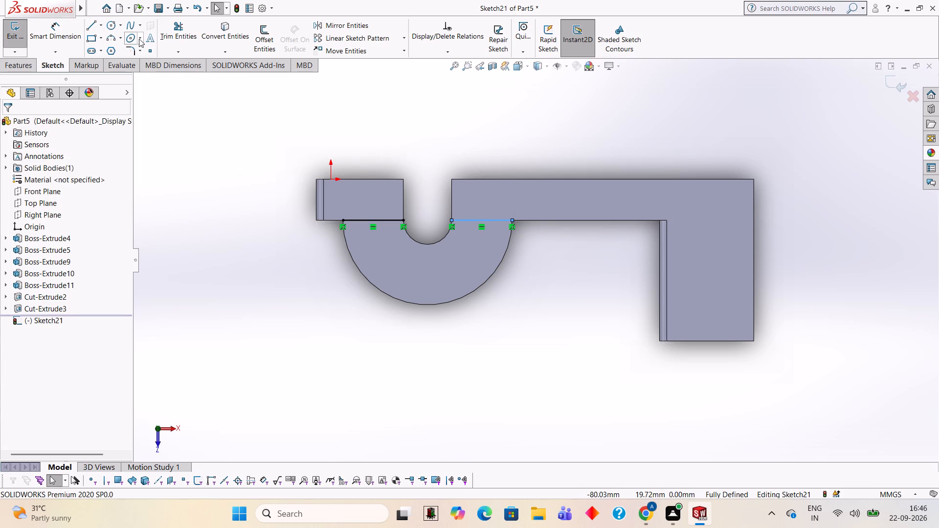
Draw concentric circles of 35 mm and 10 mm radius at the slot arc's centre, and trim both to leave the boss's half-ring profile.
left_click(106, 27)
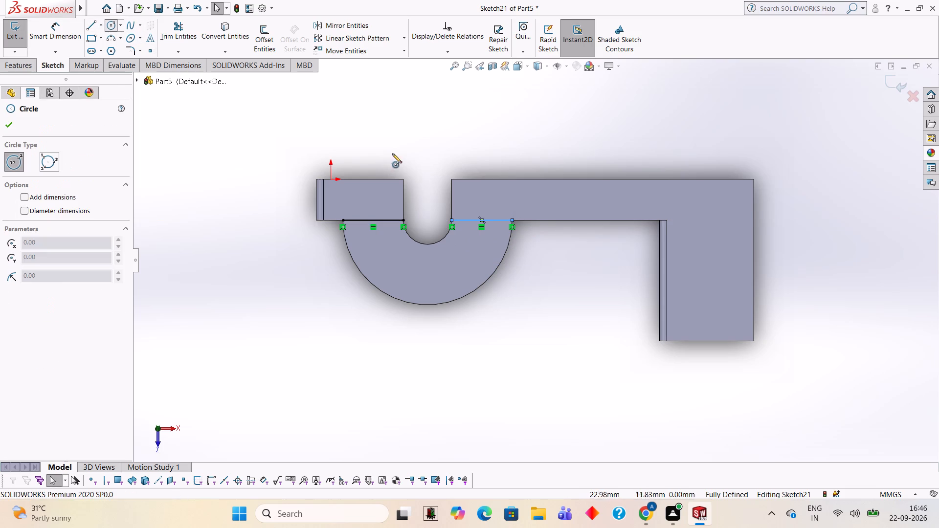
left_click(427, 220)
key("3")
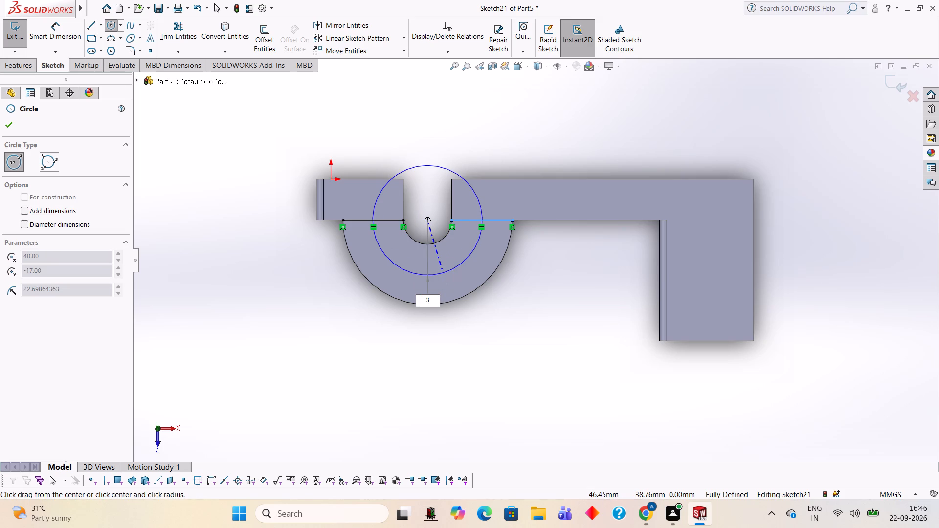
key("5")
key("Return")
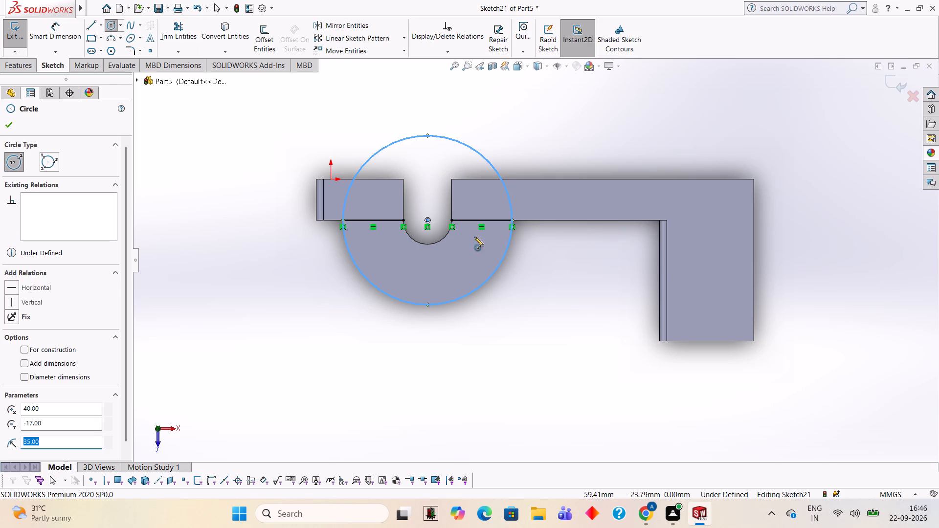
left_click(426, 219)
type("10")
key("Return")
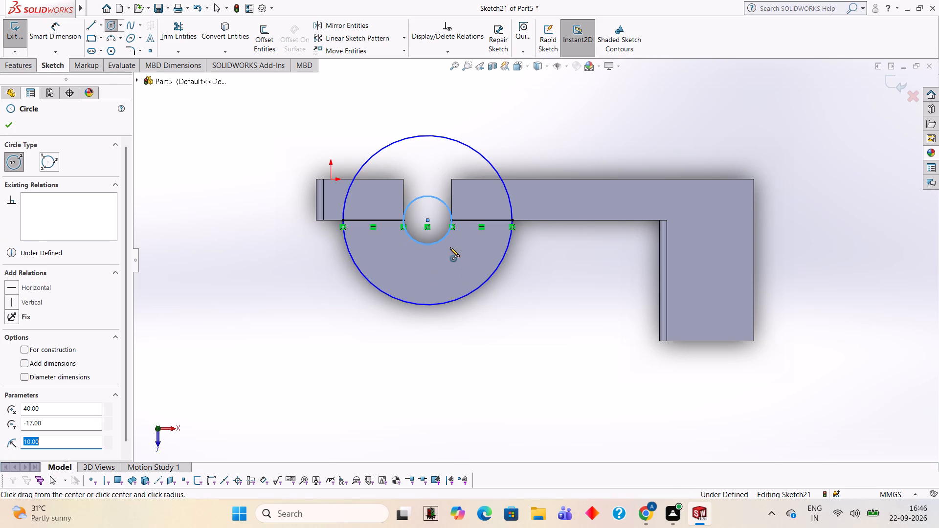
left_click(182, 32)
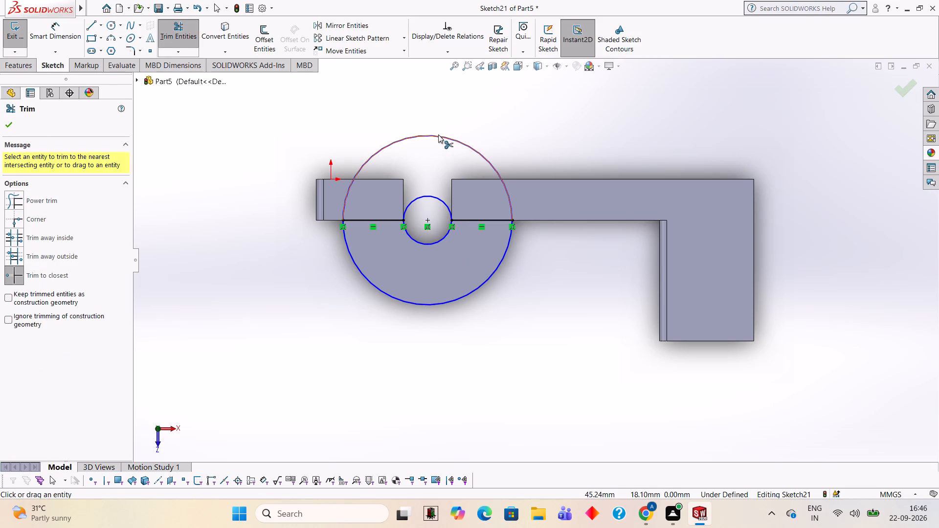
left_click(438, 134)
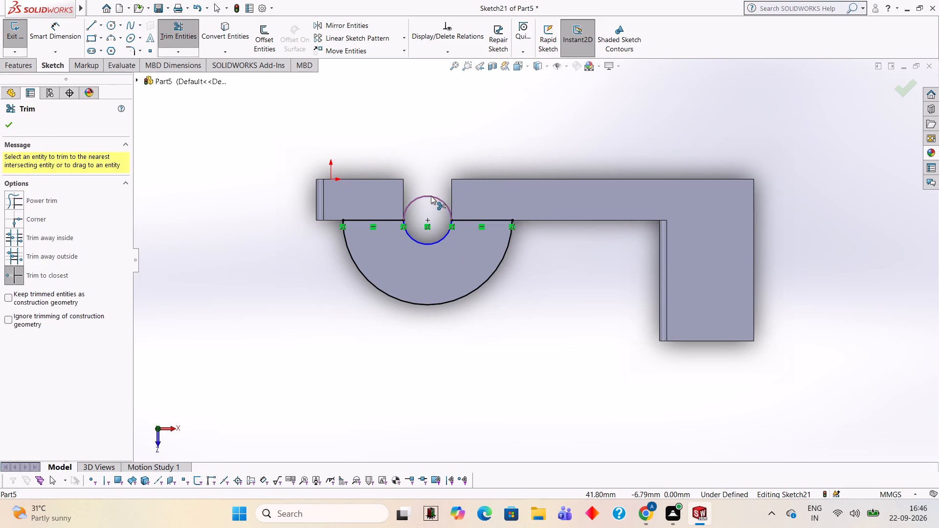
left_click(431, 196)
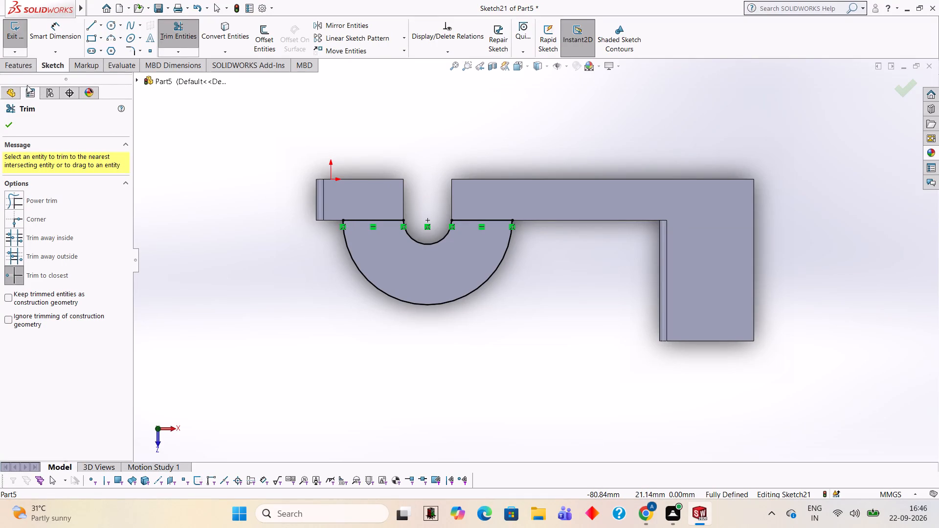
Cut-extrude the second half-ring profile 15 mm blind into the boss's opposite end.
left_click(24, 72)
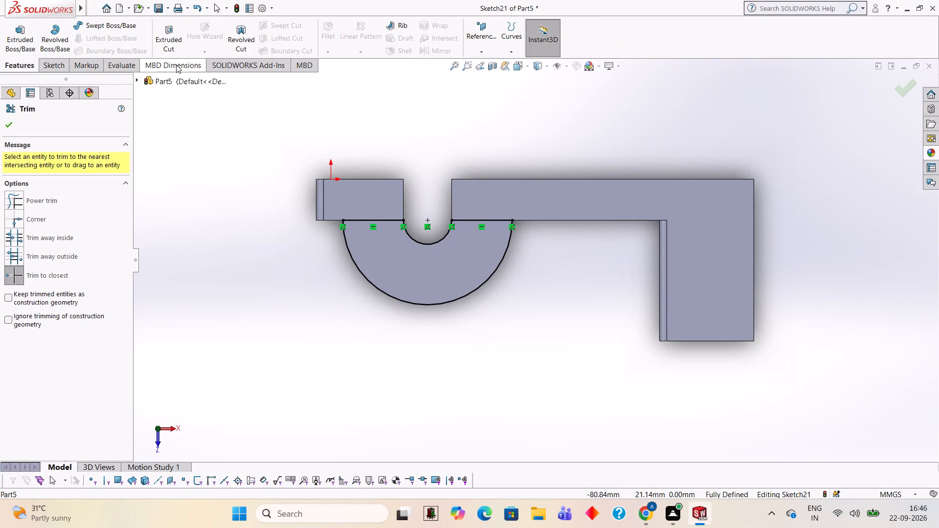
left_click(178, 44)
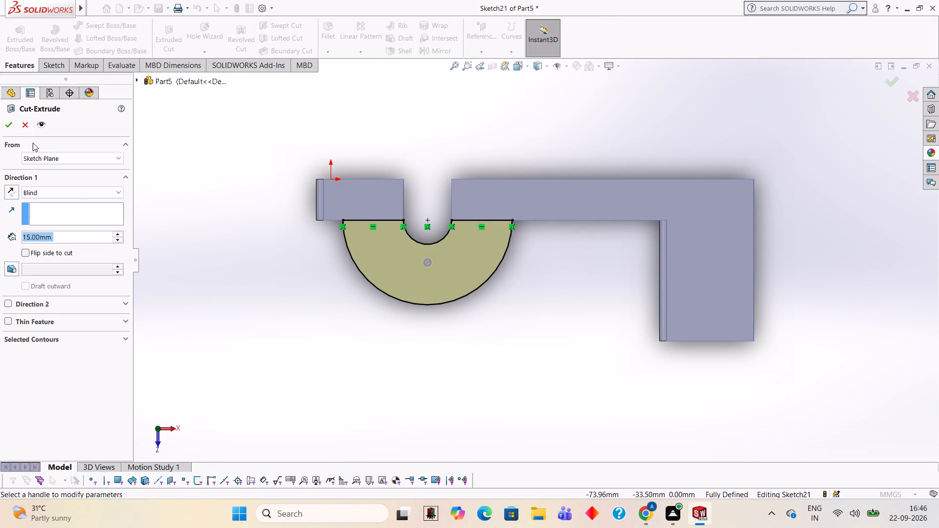
left_click(5, 130)
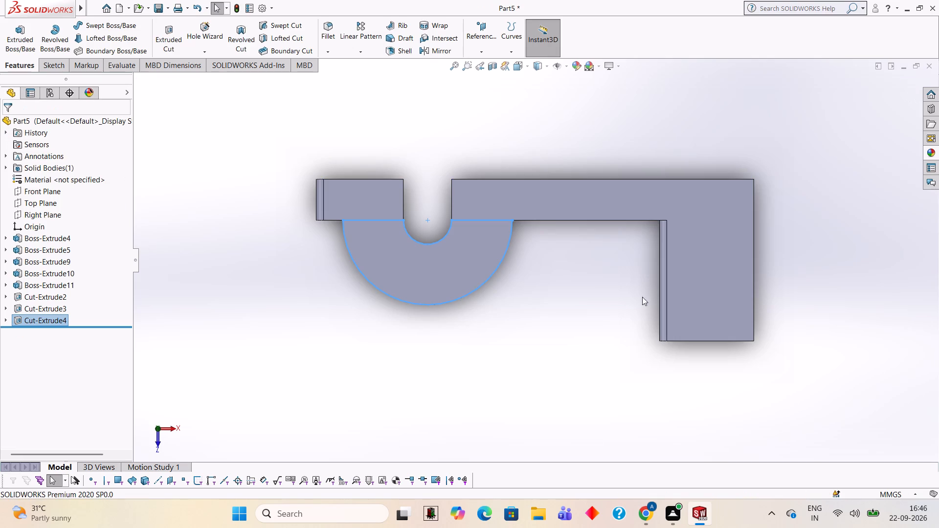
left_click(595, 292)
scroll(572, 340, "down", 1)
middle_click_drag(571, 343, 573, 249)
middle_click_drag(542, 383, 551, 282)
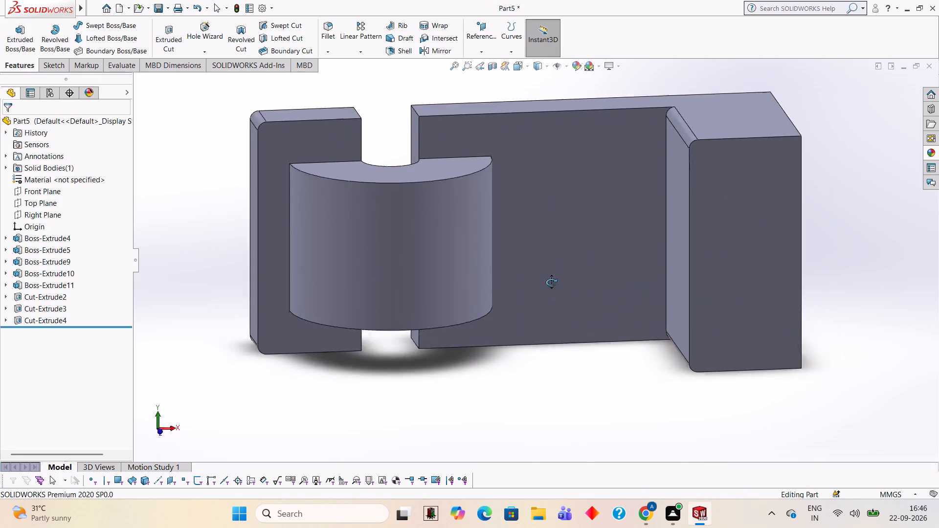
Examine the shortened semicircular boss, the slot and the upright block from several directions.
middle_click_drag(551, 282, 556, 251)
scroll(556, 251, "up", 1)
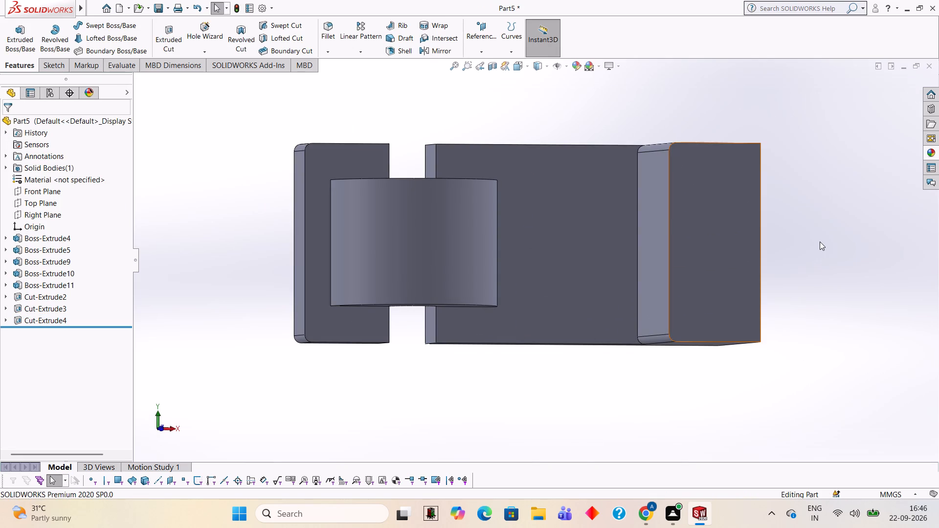
middle_click_drag(819, 242, 808, 243)
middle_click_drag(750, 400, 735, 282)
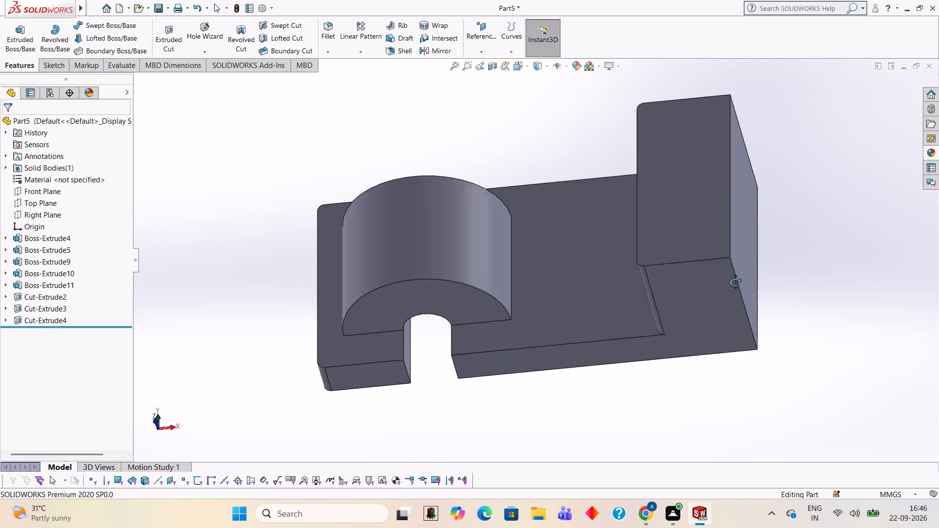
middle_click_drag(735, 282, 718, 455)
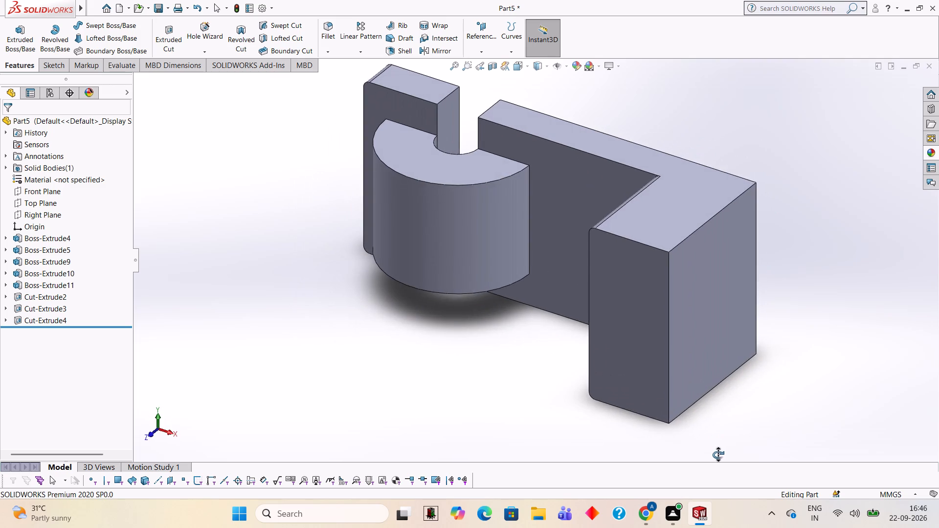
middle_click_drag(718, 455, 789, 255)
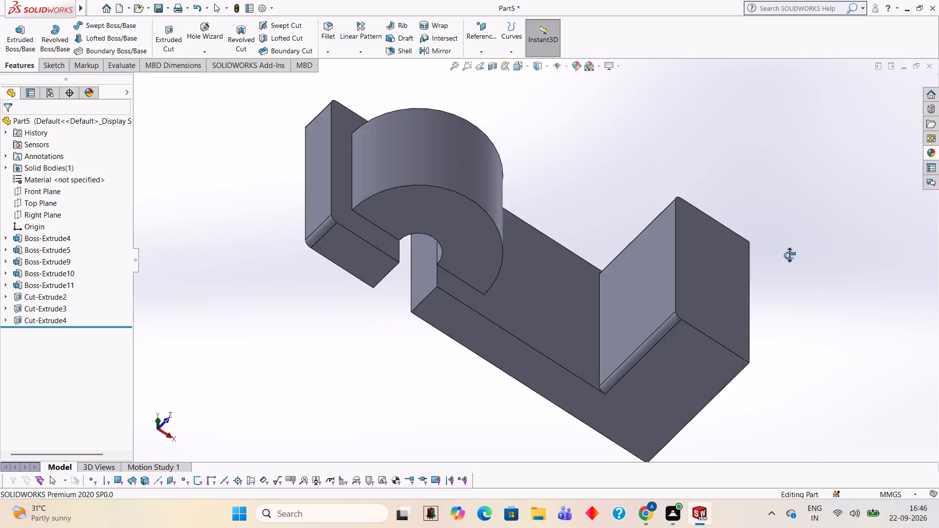
middle_click_drag(789, 255, 718, 321)
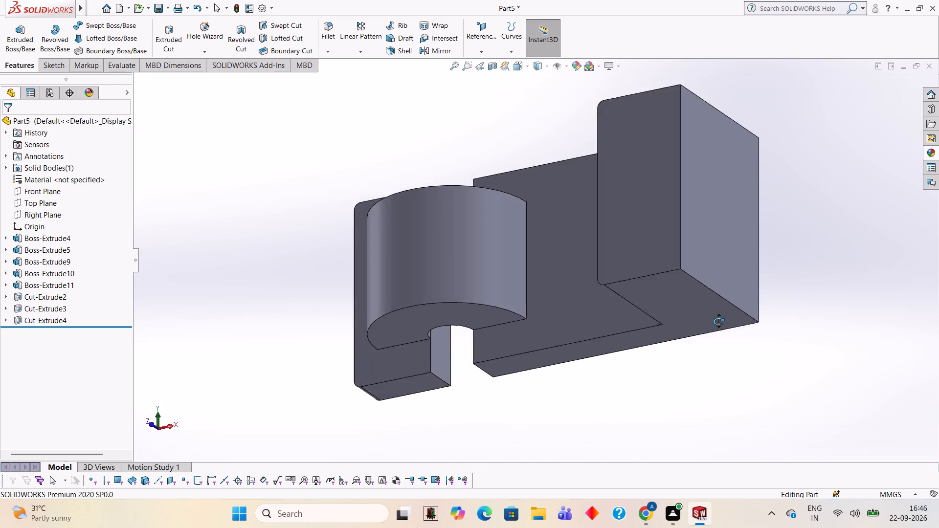
middle_click_drag(718, 321, 749, 187)
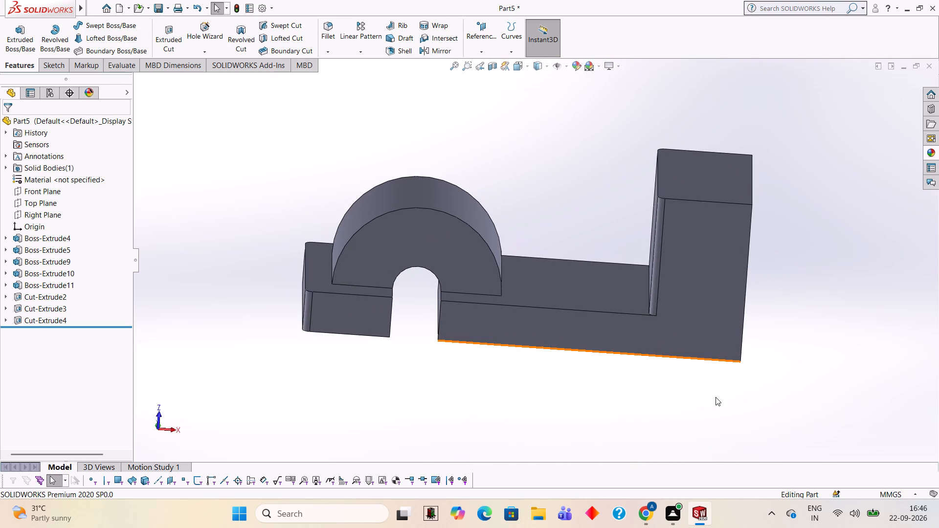
middle_click_drag(715, 397, 711, 338)
scroll(612, 375, "up", 1)
middle_click_drag(612, 375, 612, 431)
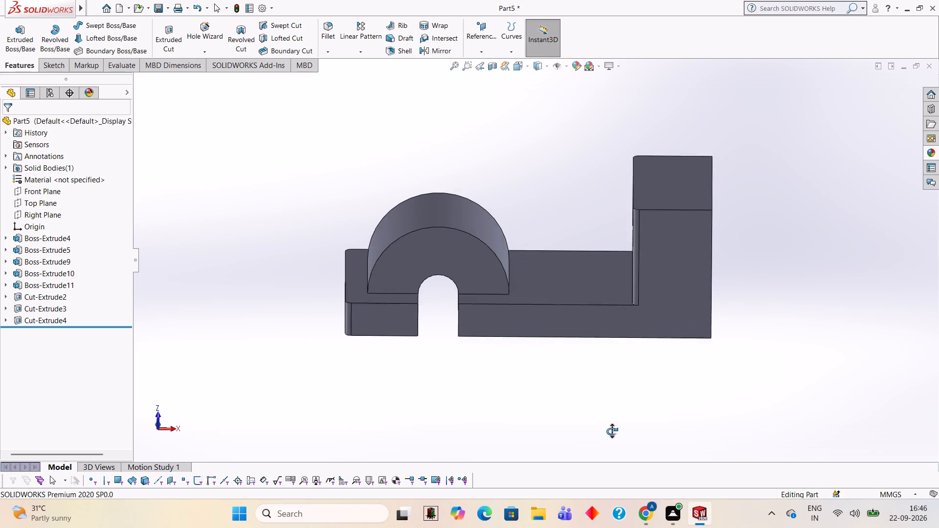
middle_click_drag(612, 431, 611, 430)
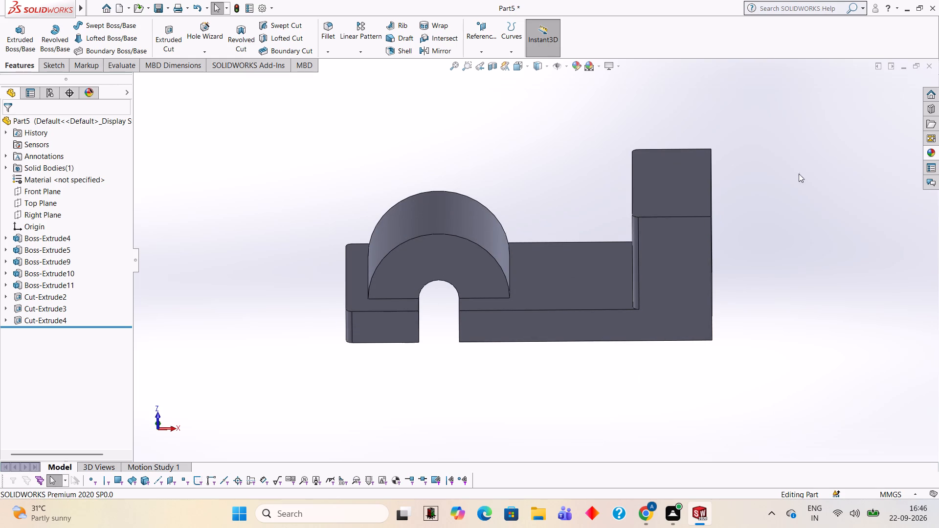
middle_click_drag(810, 174, 809, 205)
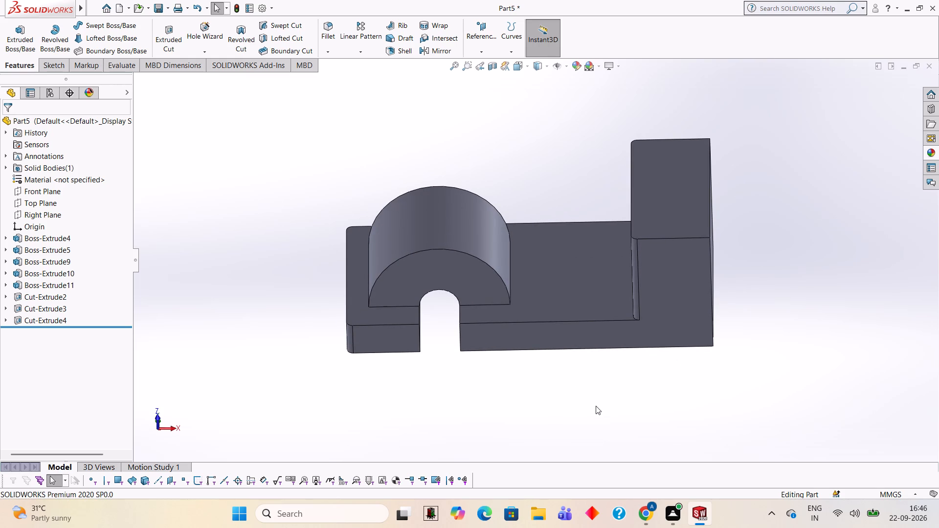
scroll(605, 405, "up", 1)
middle_click_drag(590, 435, 589, 421)
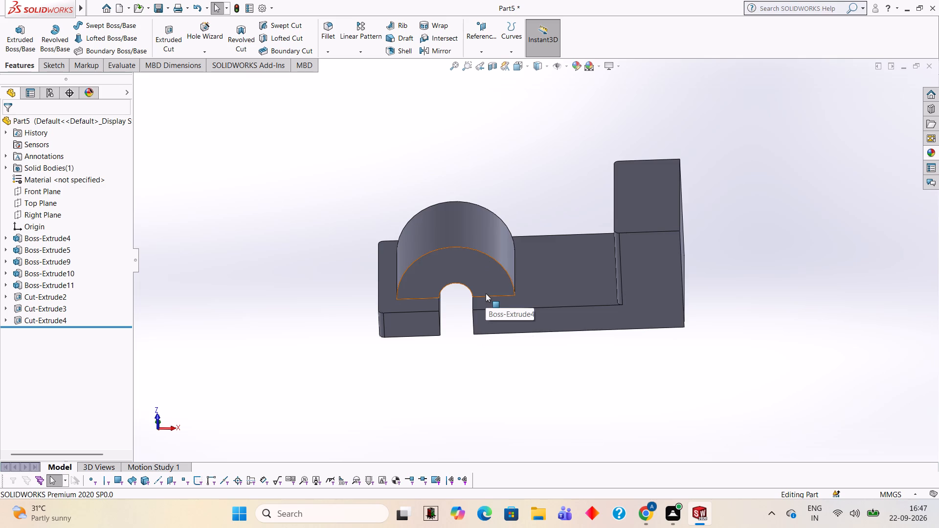
Start a sketch on the part's L-shaped side face and draw a 16 mm radius circle centred on the slot arc.
left_click(500, 323)
left_click(541, 296)
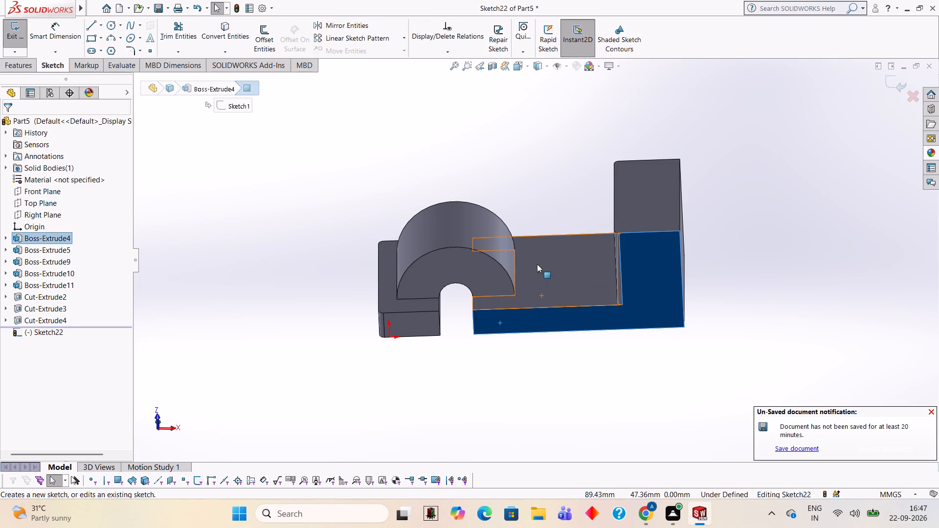
key("ctrl+8")
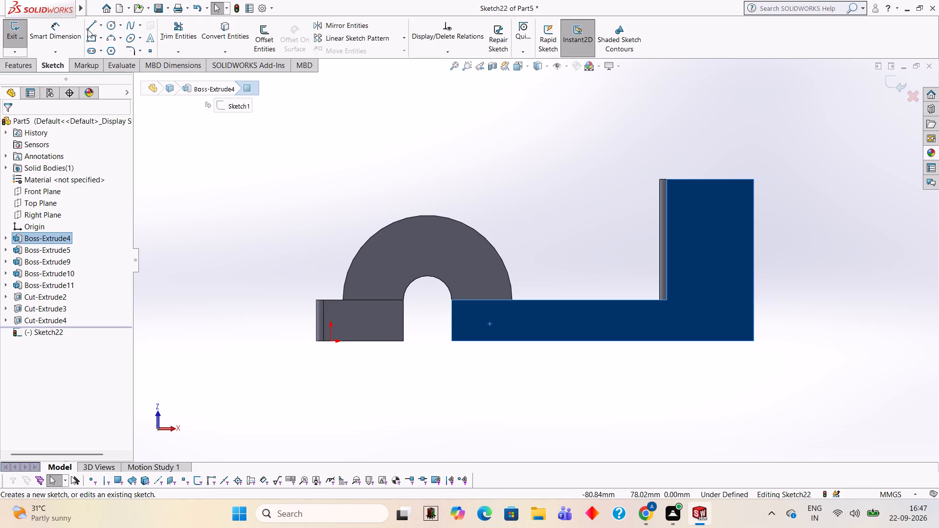
left_click(111, 24)
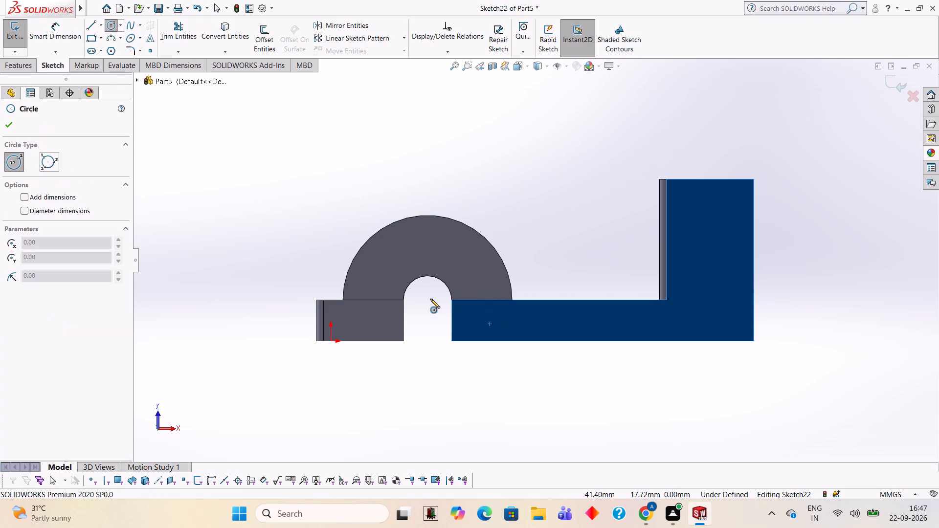
left_click(427, 299)
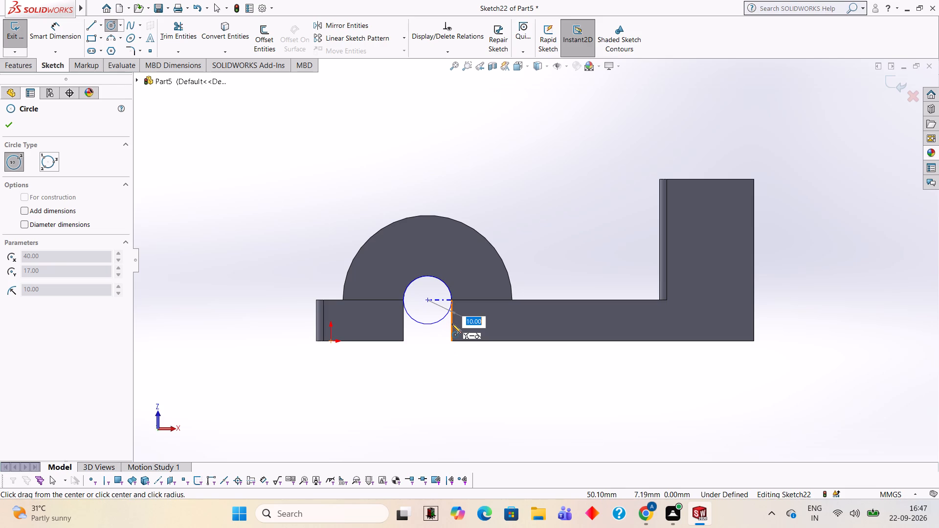
type("16")
key("Return")
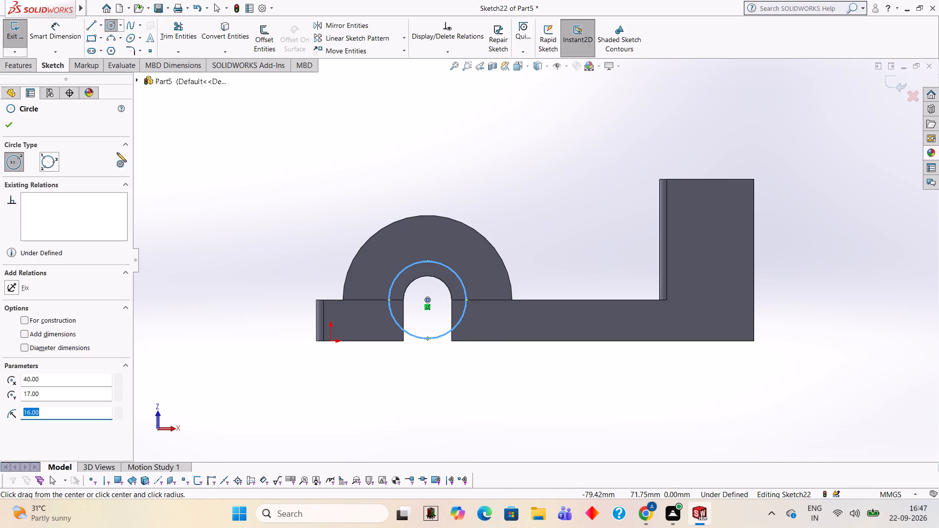
Draw a 6 mm horizontal line on each side of the slot, from the circle's side points to the slot edges.
left_click(89, 27)
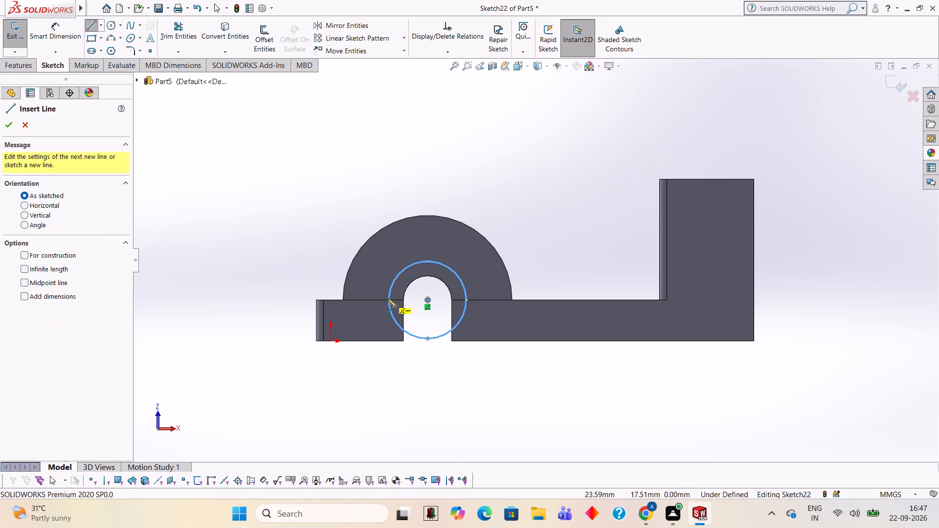
left_click(389, 300)
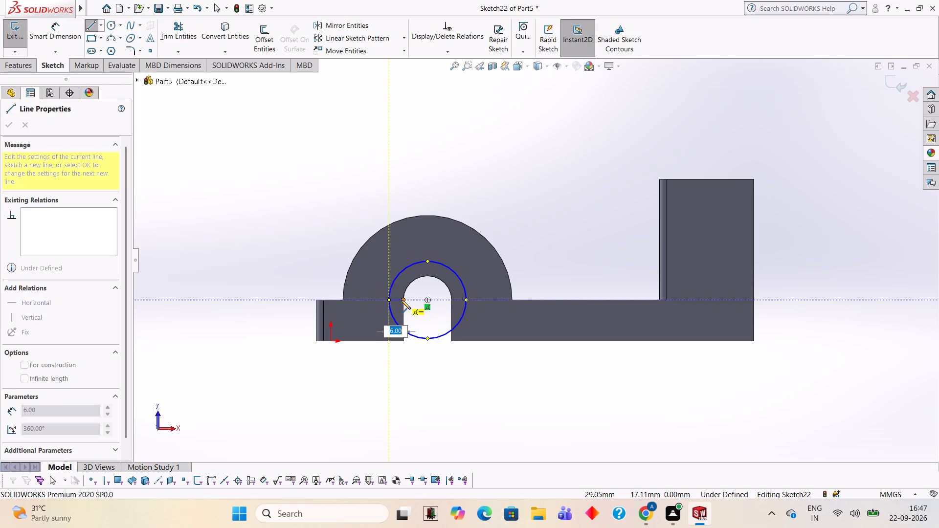
left_click(401, 300)
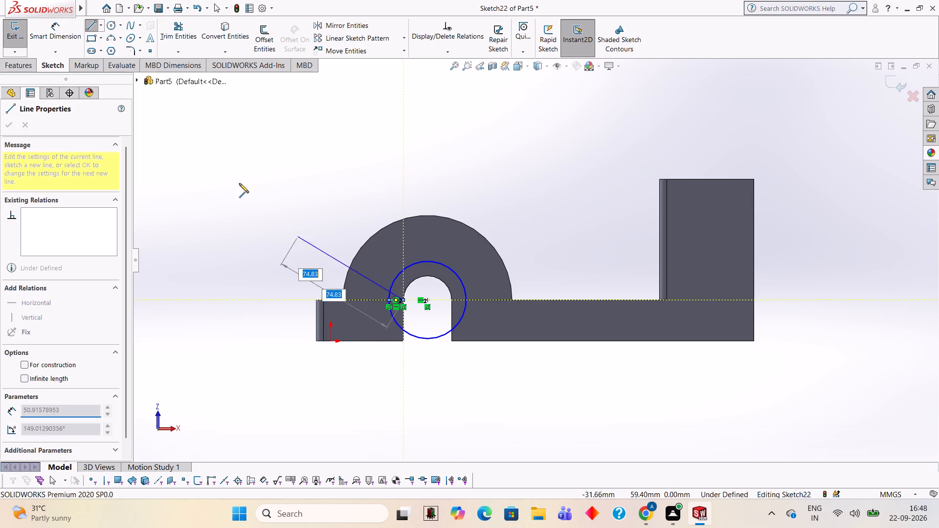
key("Escape")
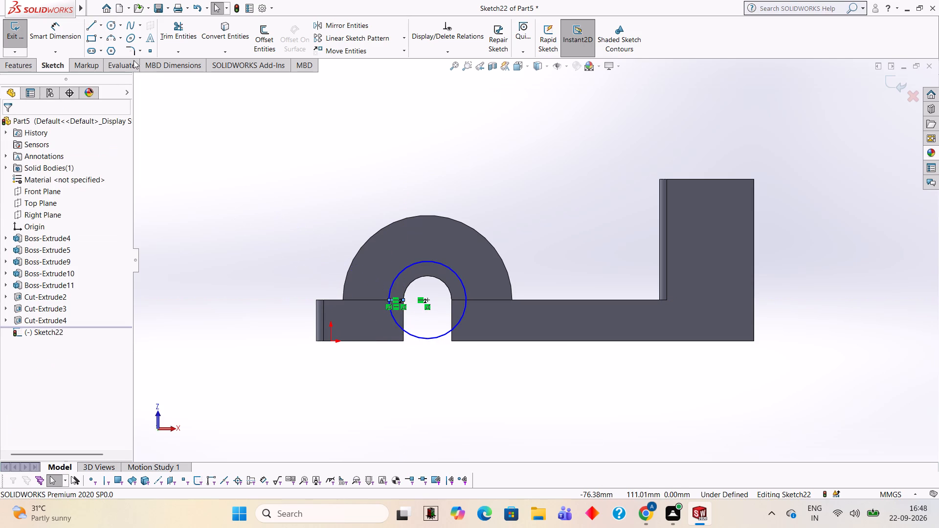
left_click(89, 26)
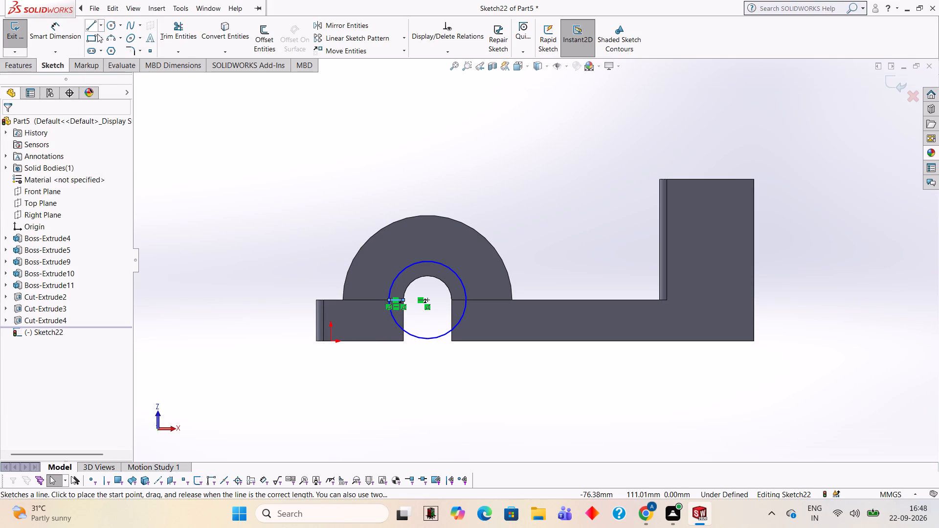
left_click(465, 300)
left_click(450, 299)
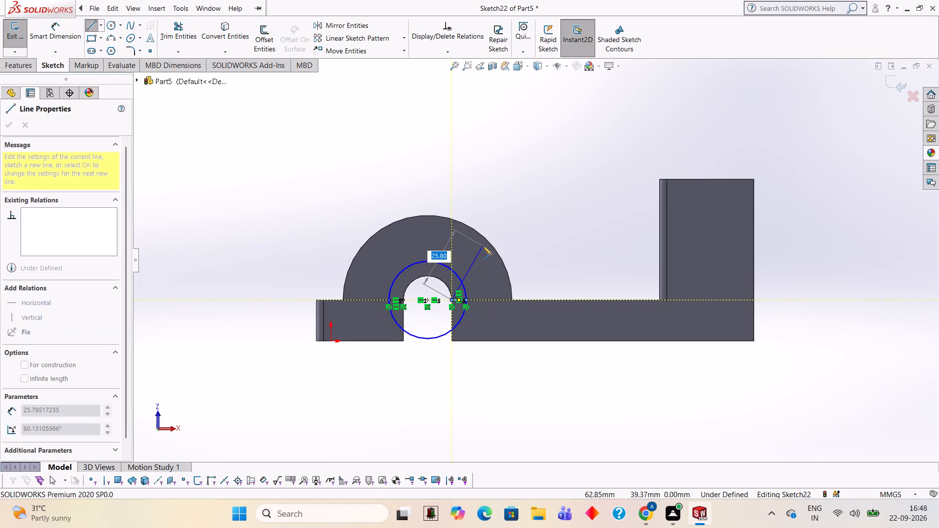
key("Escape")
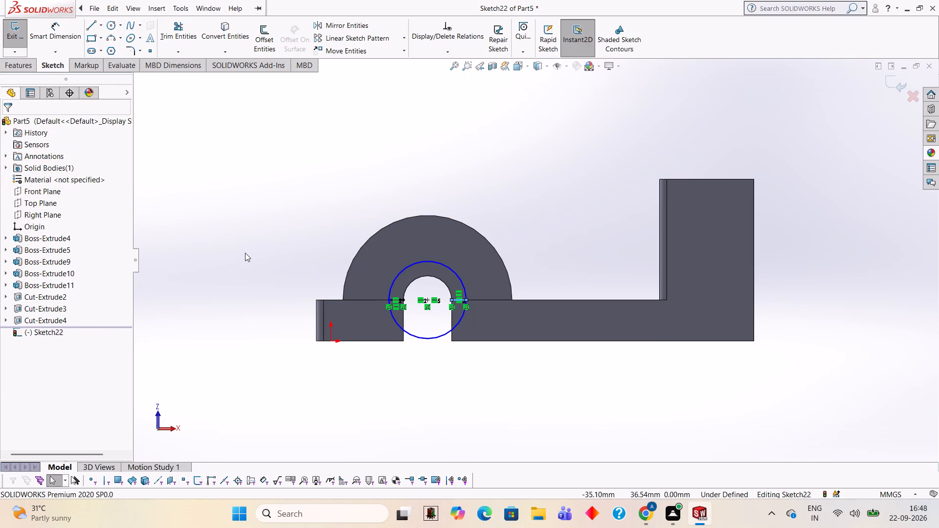
Add a concentric circle of 10 mm radius and trim the lower halves of both circles to leave a half-ring profile.
left_click(109, 27)
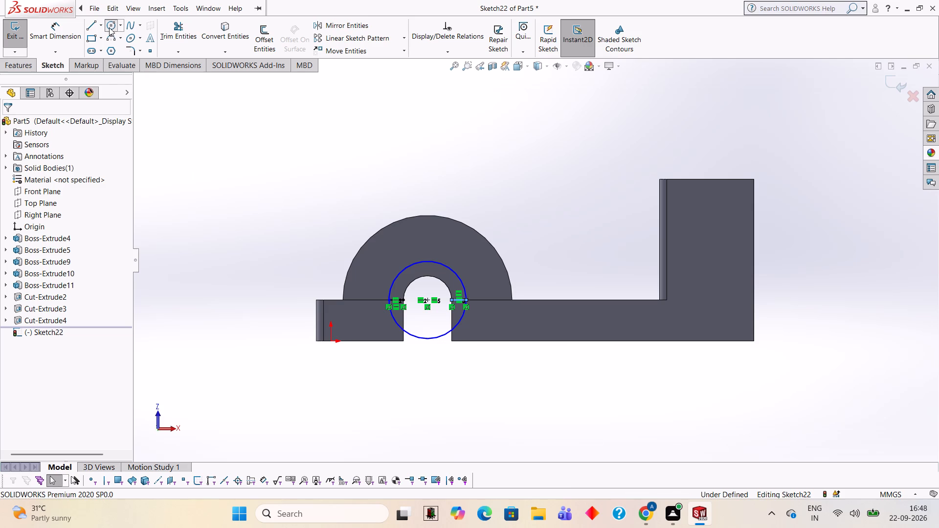
left_click(428, 300)
type("10")
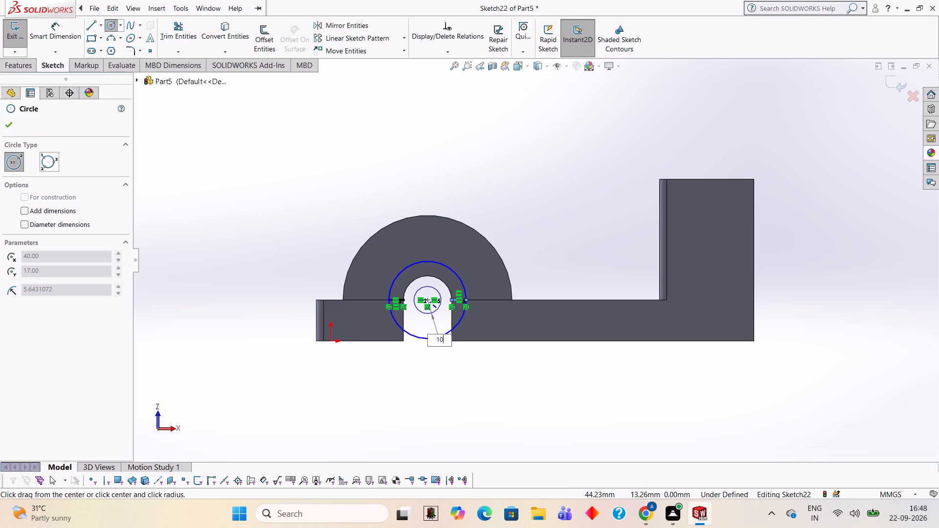
key("Return")
left_click(194, 42)
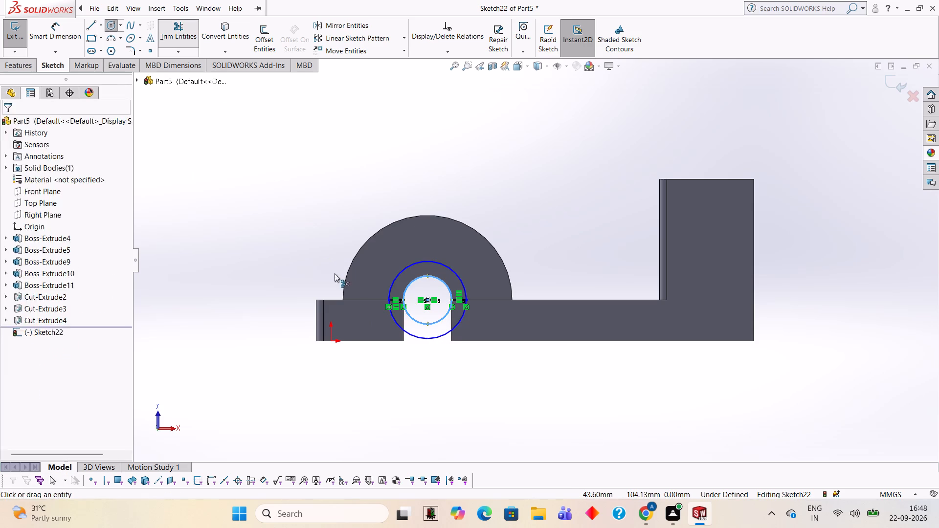
left_click(414, 338)
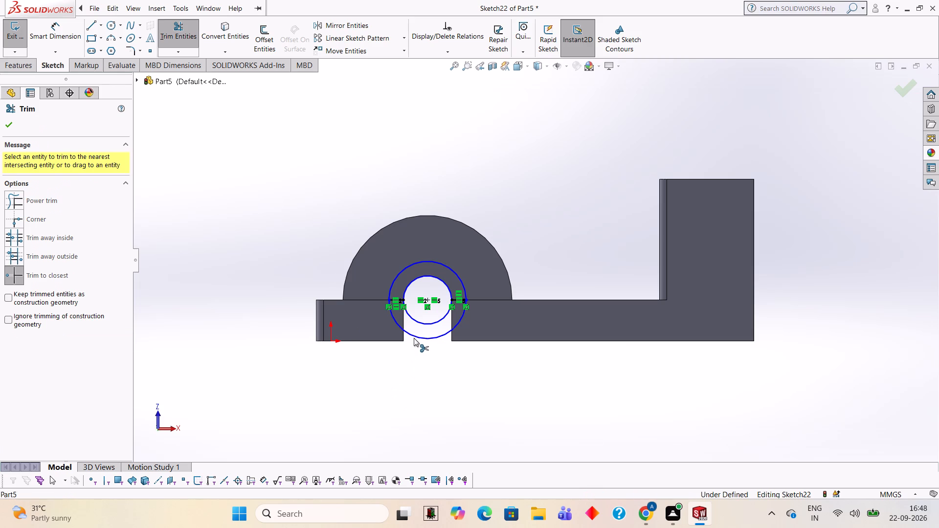
left_click(421, 324)
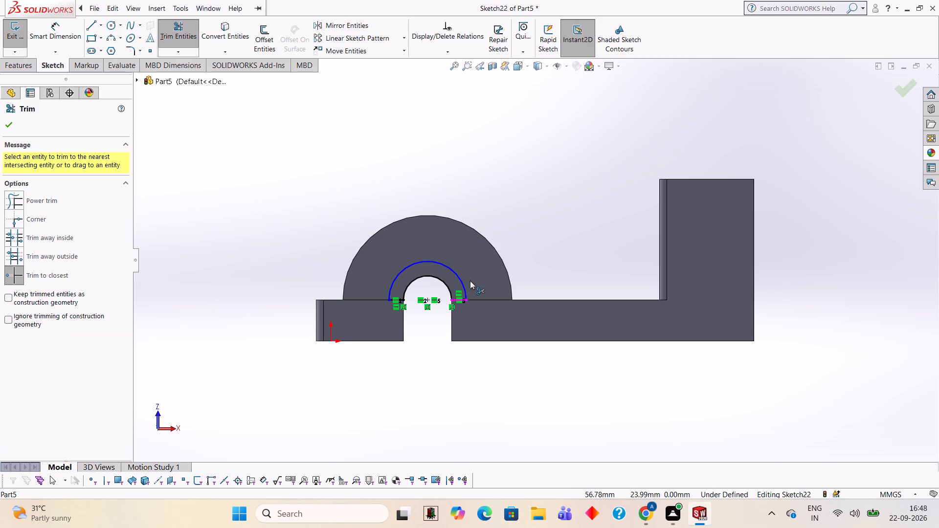
Extrude the half-ring profile 15 mm blind, with the direction reversed so it runs towards the semicircular boss.
scroll(430, 271, "down", 4)
scroll(432, 348, "down", 1)
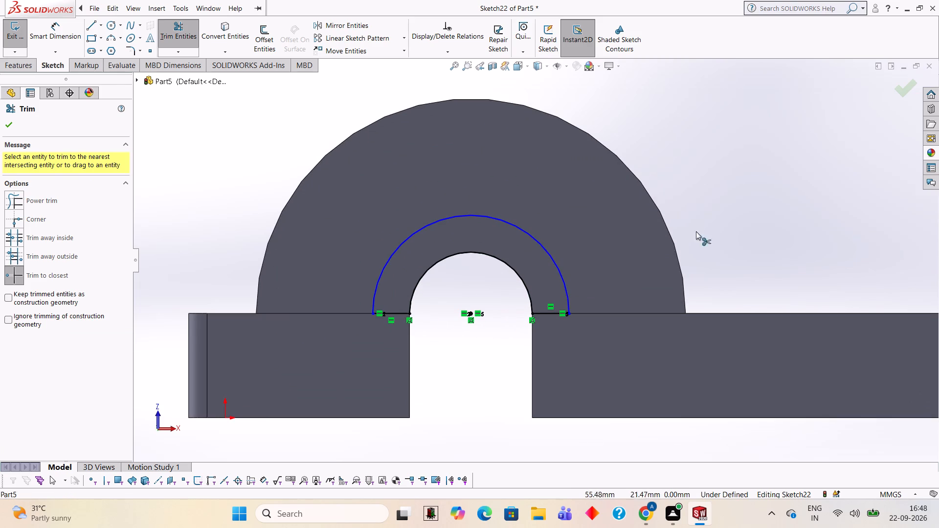
scroll(807, 166, "up", 2)
middle_click_drag(754, 156, 731, 266, "shift")
scroll(714, 248, "down", 3)
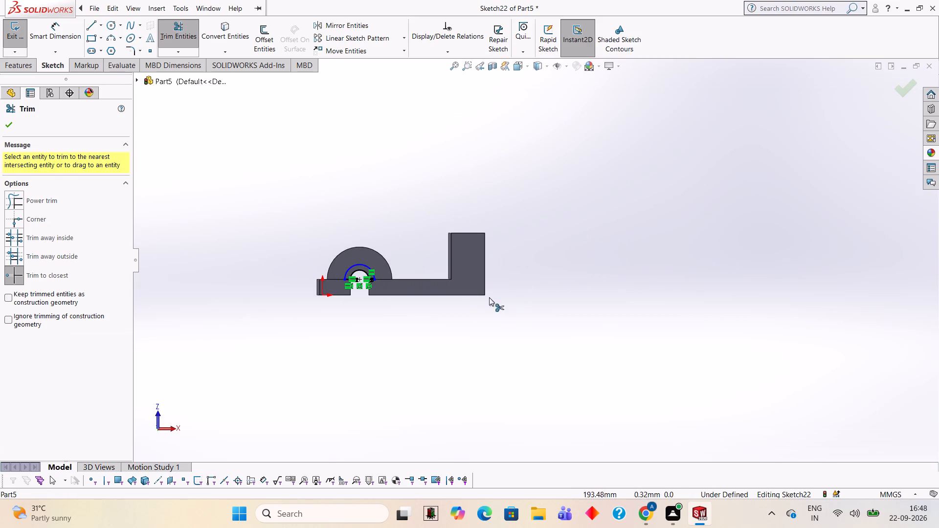
scroll(236, 358, "down", 3)
scroll(289, 321, "up", 1)
scroll(328, 312, "down", 1)
middle_click_drag(644, 153, 644, 230, "shift")
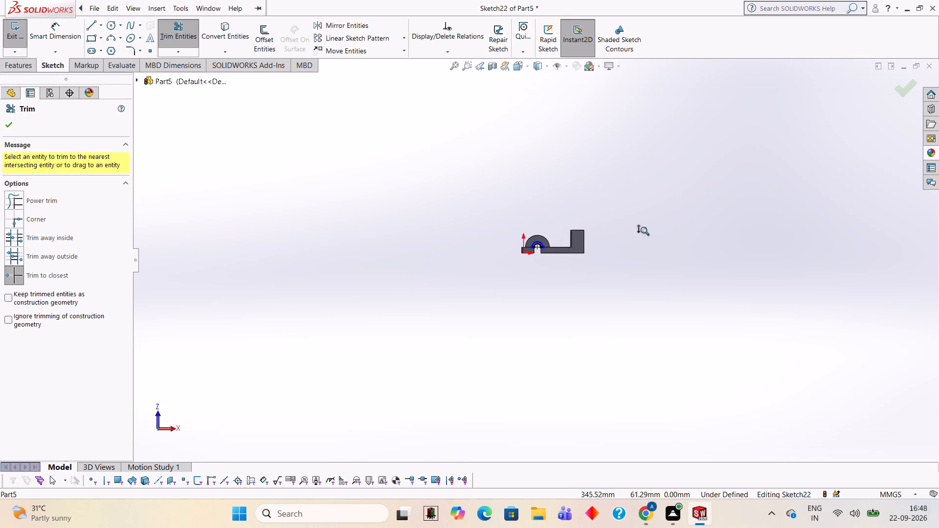
middle_click_drag(644, 230, 644, 193, "shift")
scroll(708, 267, "down", 3)
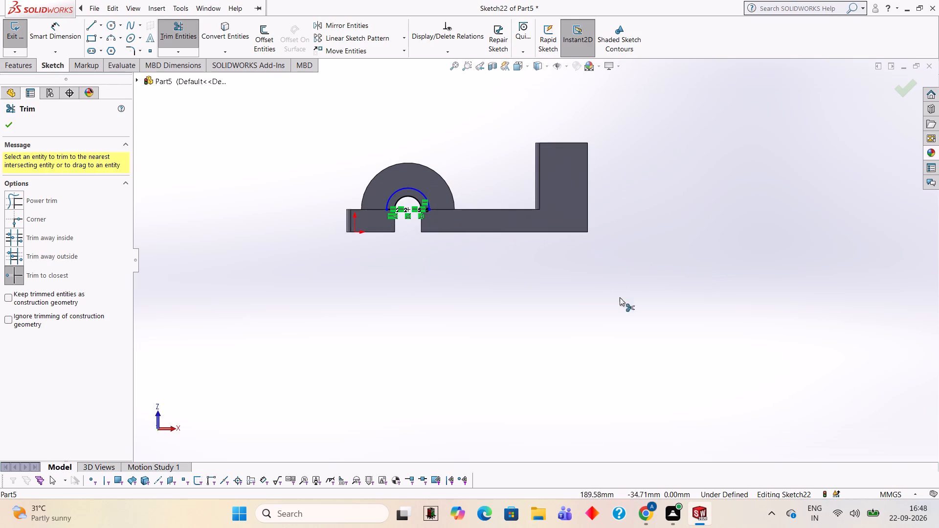
scroll(818, 480, "down", 1)
middle_click_drag(750, 302, 751, 396)
middle_click_drag(734, 275, 732, 349)
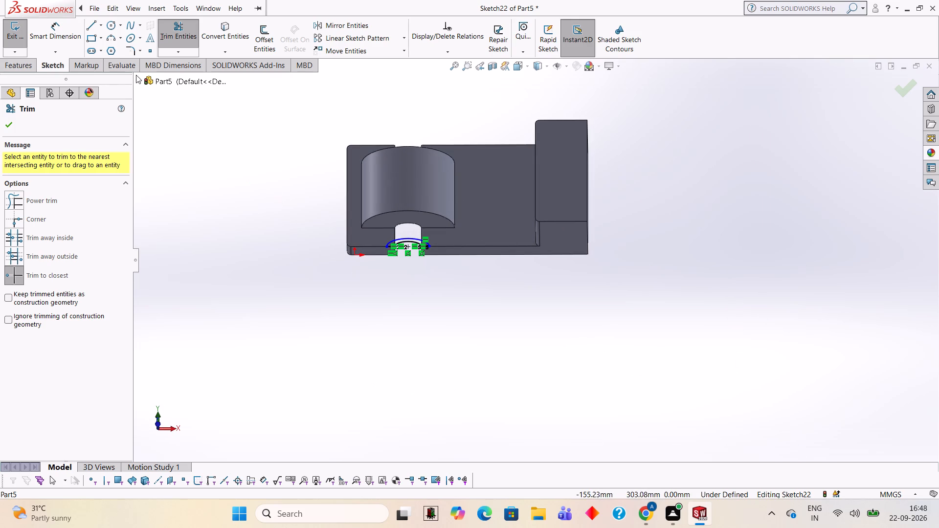
left_click(18, 62)
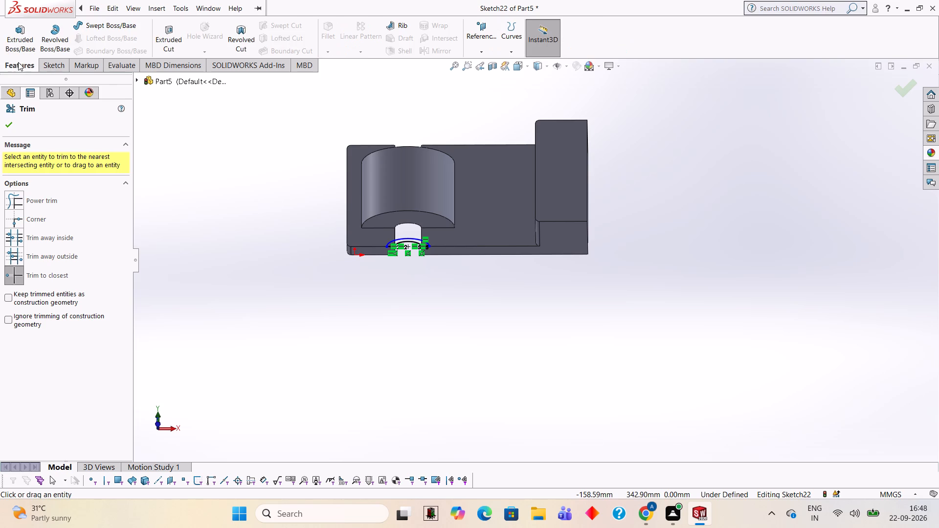
left_click(22, 35)
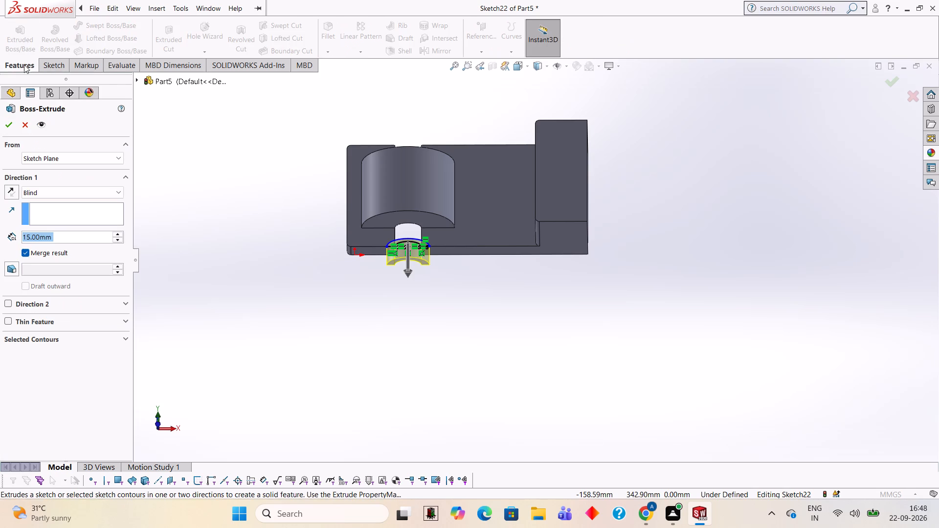
left_click(10, 194)
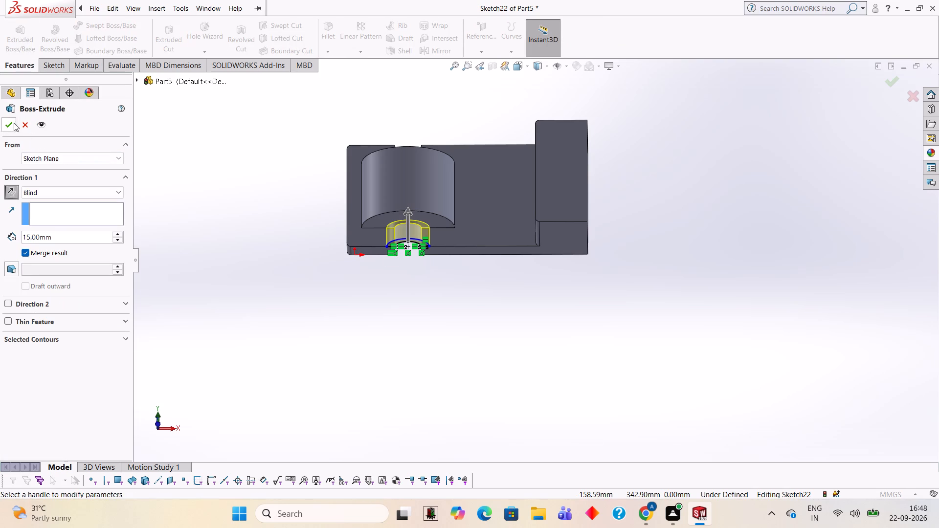
left_click(4, 129)
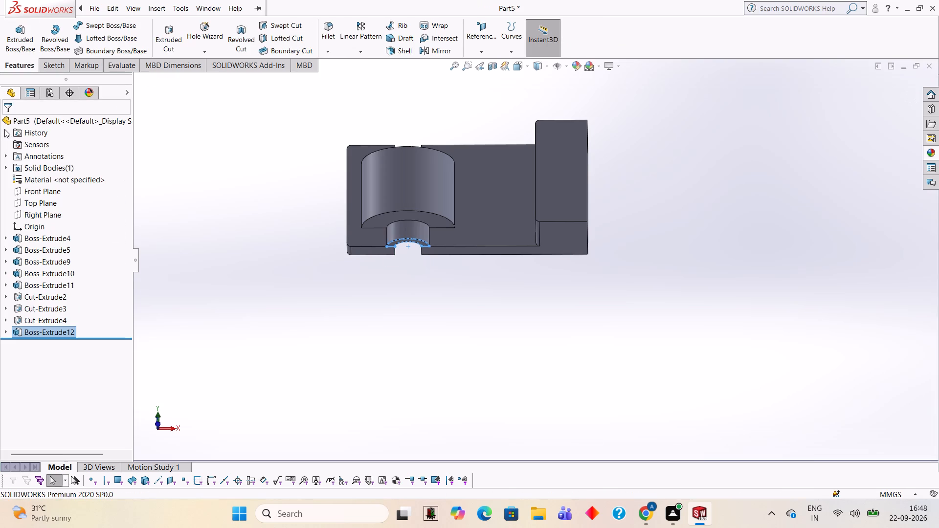
Start a sketch on the L-shaped side face at the opposite side of the part, viewed square-on.
left_click(754, 184)
middle_click_drag(668, 289, 675, 173)
scroll(675, 173, "up", 1)
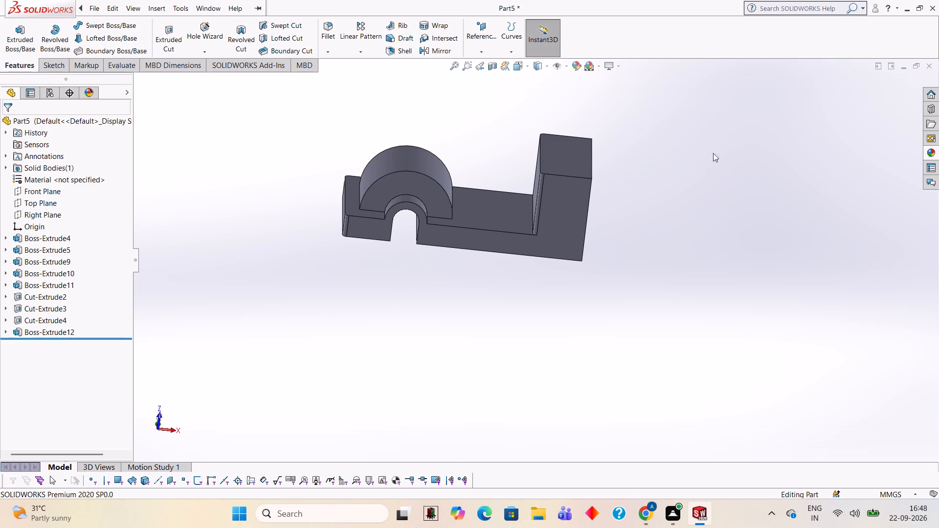
middle_click_drag(724, 140, 719, 300)
middle_click_drag(744, 142, 744, 236)
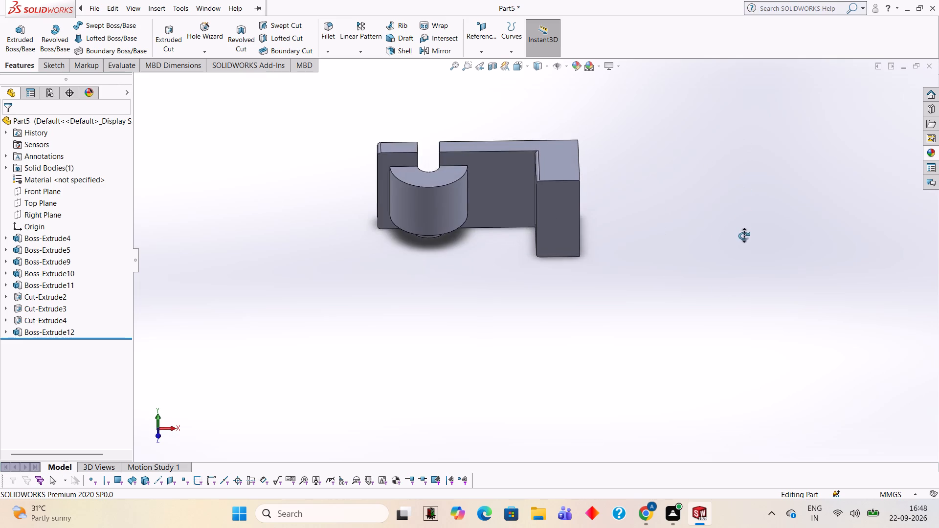
middle_click_drag(744, 236, 561, 301)
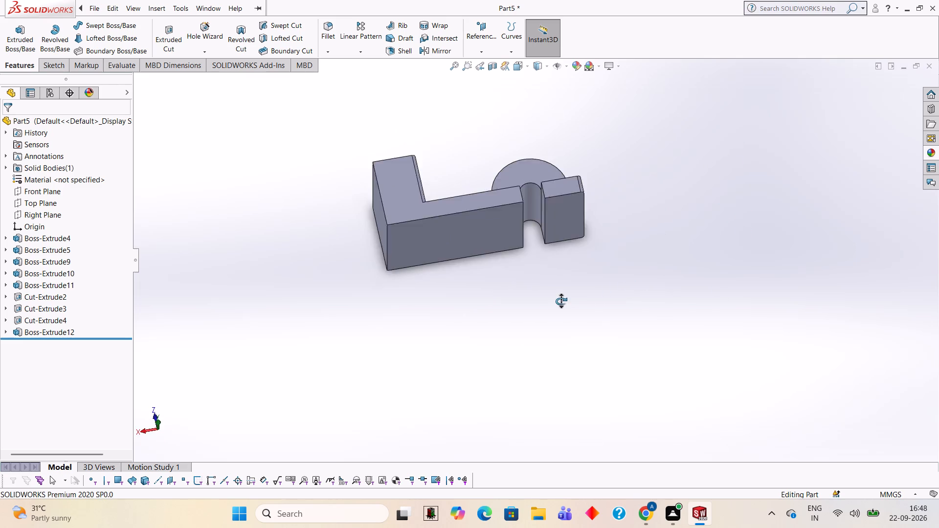
middle_click_drag(561, 301, 555, 373)
left_click(529, 196)
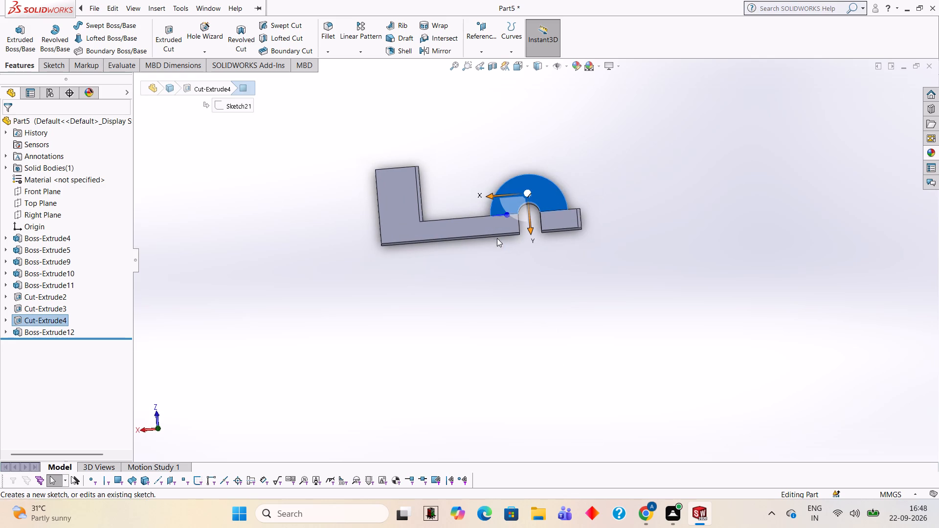
key("Escape")
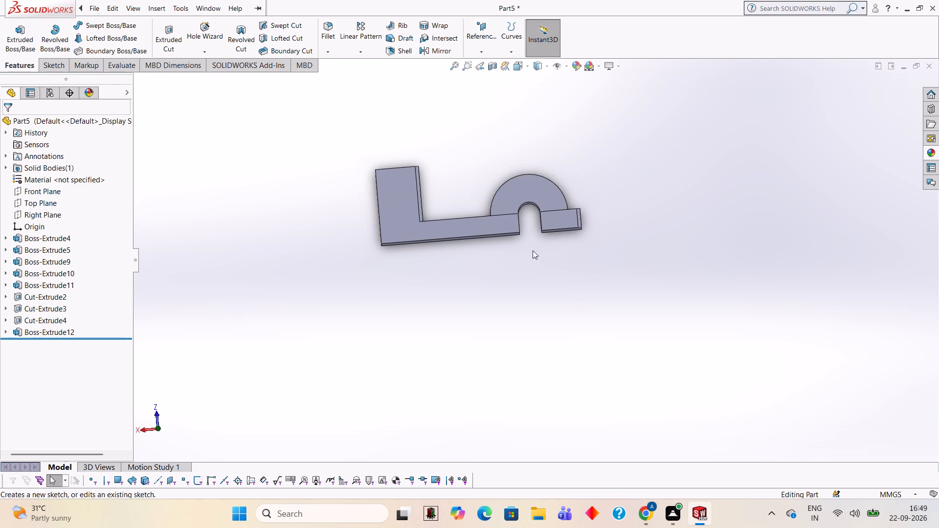
left_click(511, 221)
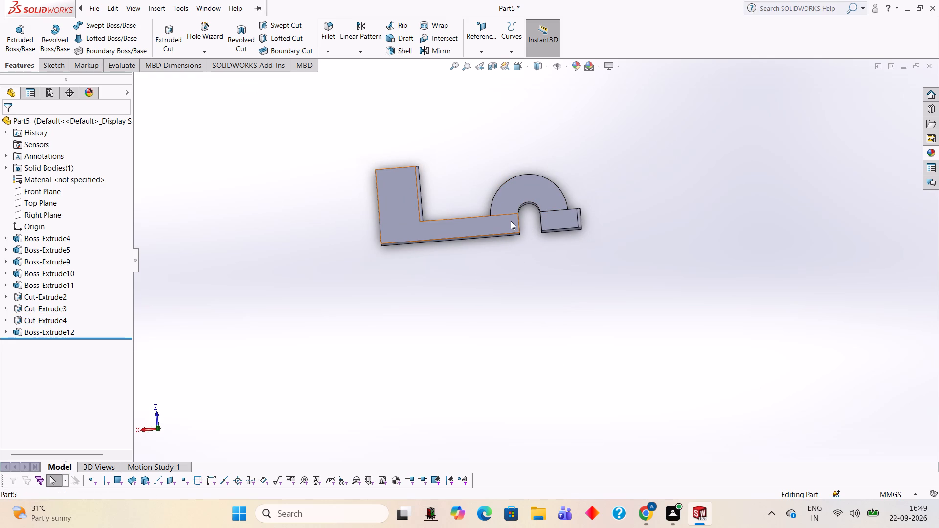
left_click(556, 195)
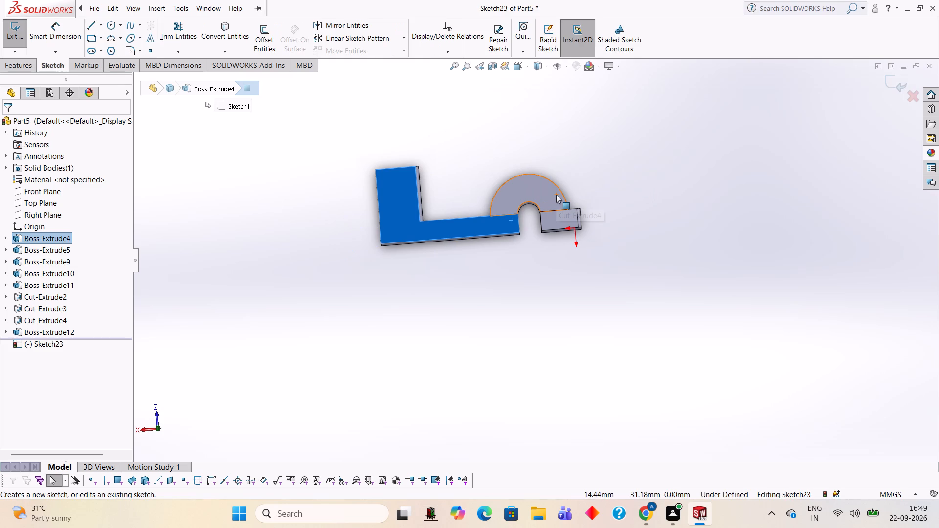
scroll(532, 197, "down", 1)
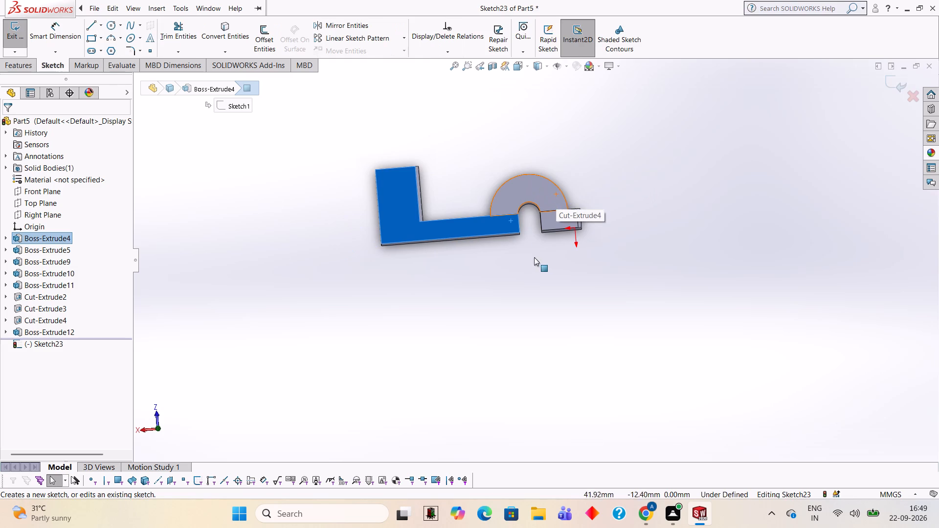
scroll(534, 257, "down", 4)
key("ctrl+8")
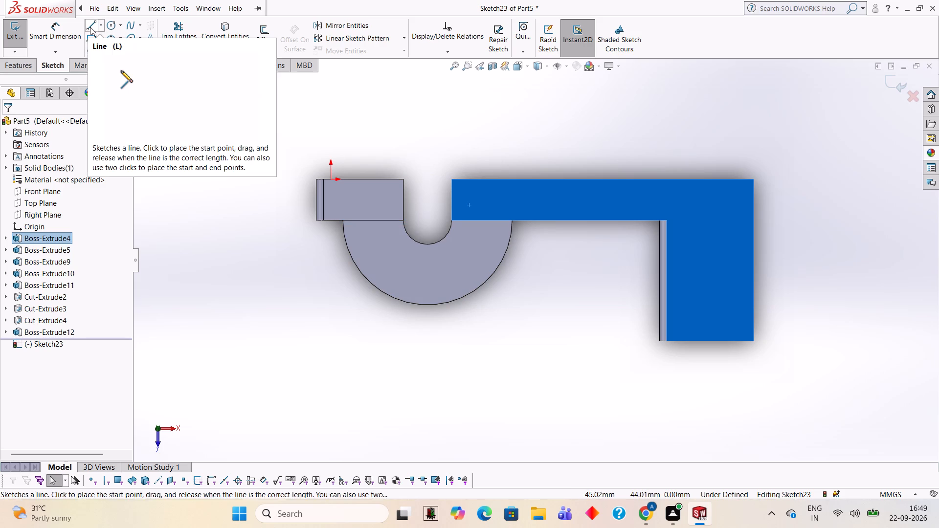
Draw two concentric circles of 16 mm and 10 mm radius centred on the slot arc.
left_click(109, 22)
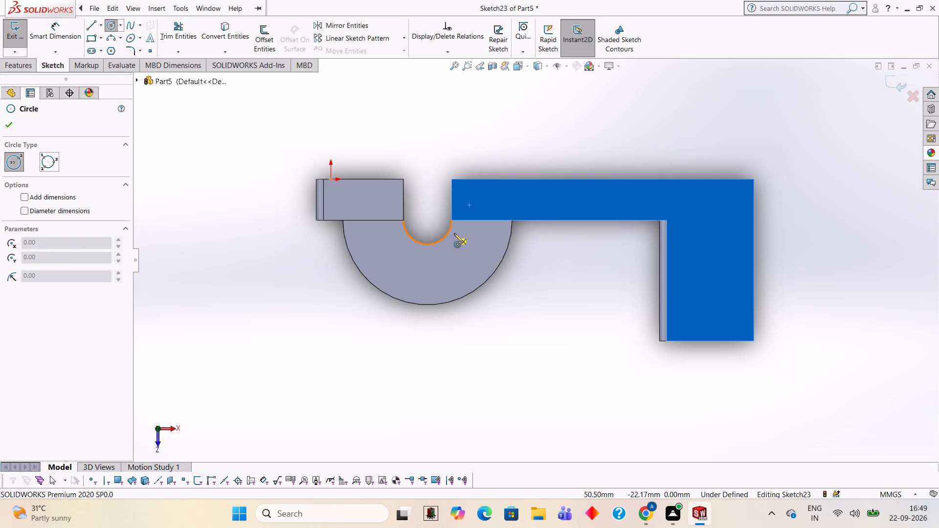
left_click(427, 219)
type("16")
key("Return")
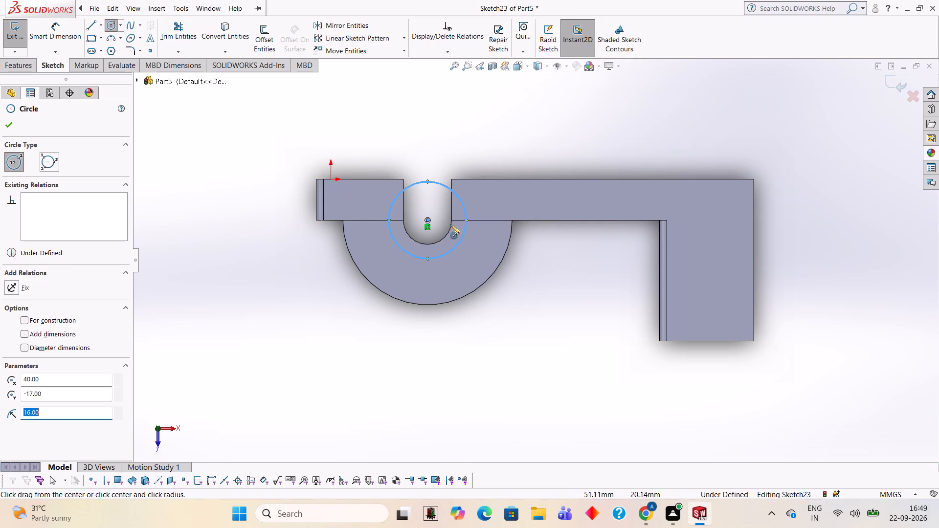
left_click(426, 219)
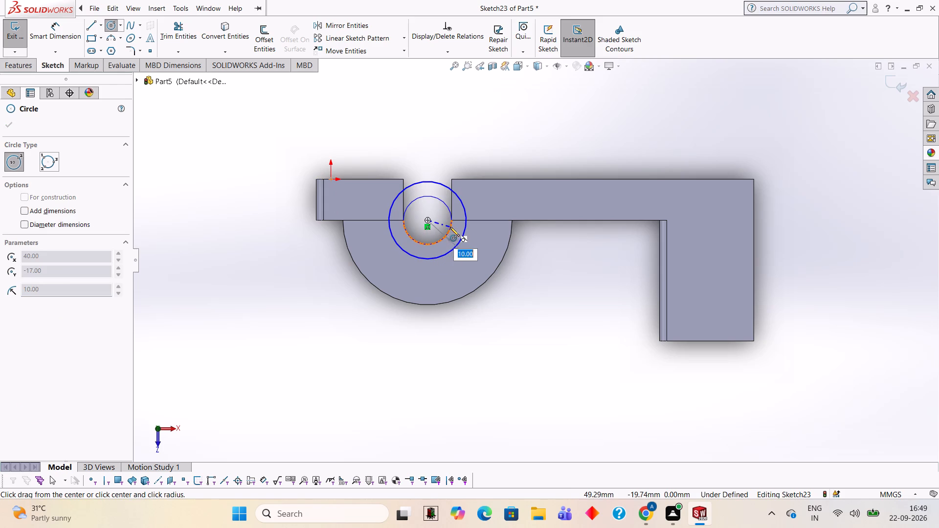
type("10")
key("Return")
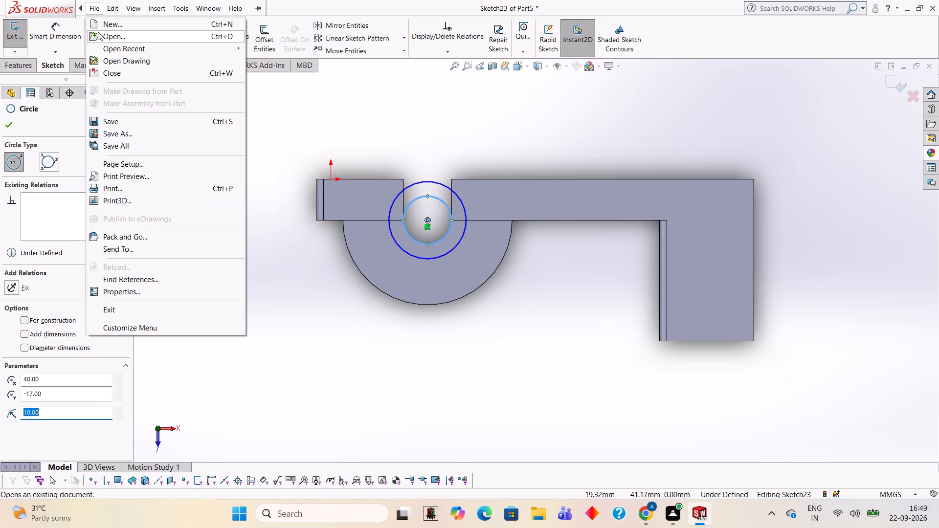
Draw a 6 mm horizontal line on each side of the slot, joining the inner circle to the outer circle.
left_click(293, 120)
left_click(92, 31)
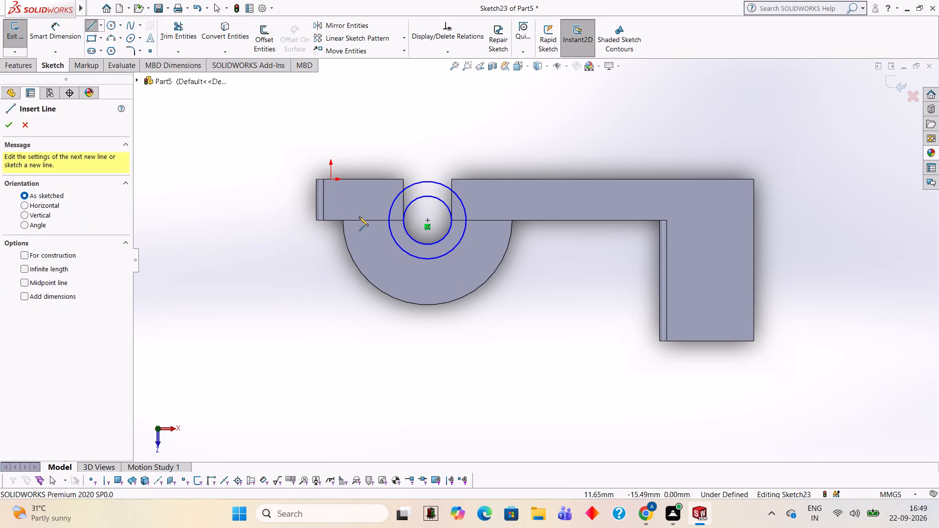
left_click(389, 220)
left_click(402, 220)
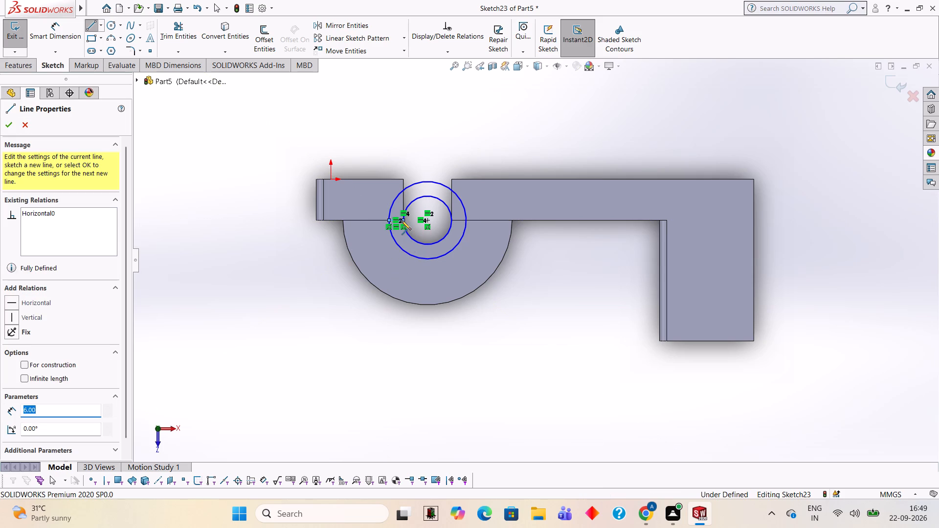
key("Escape")
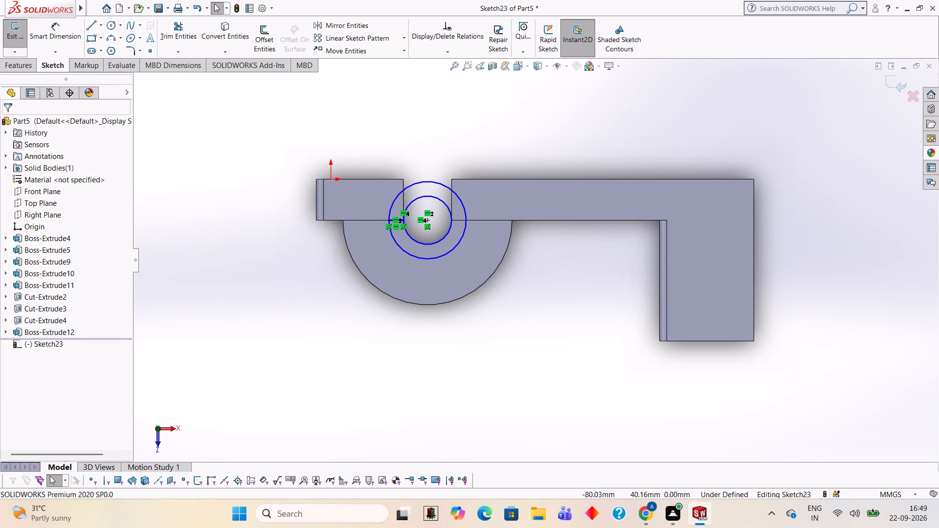
left_click(89, 29)
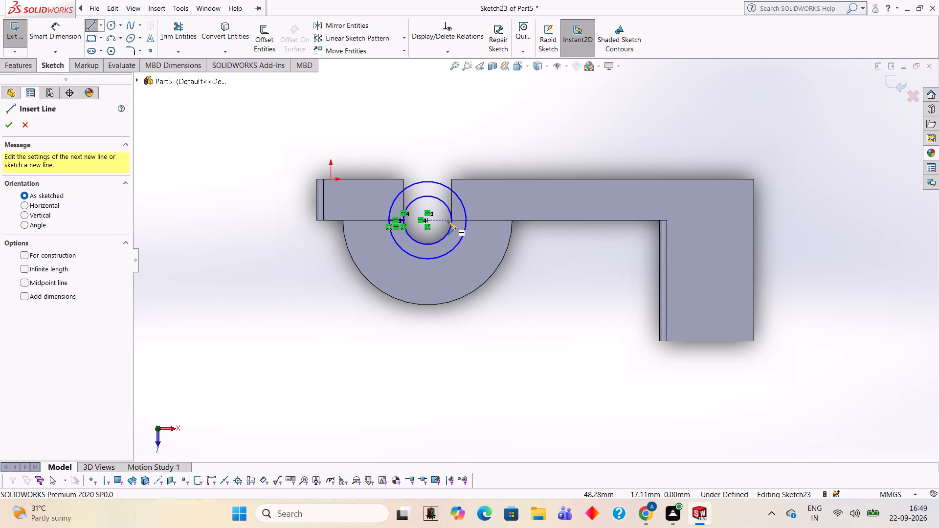
left_click(451, 217)
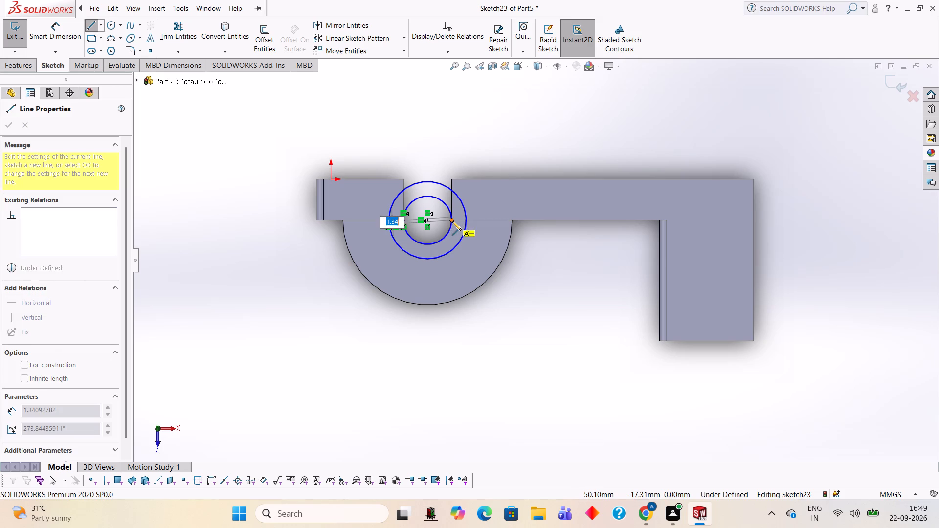
left_click(452, 221)
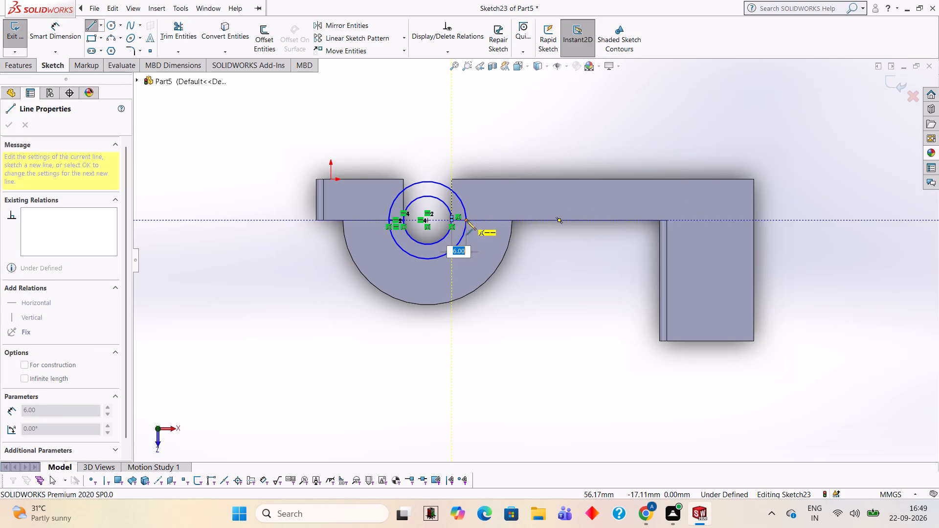
left_click(465, 220)
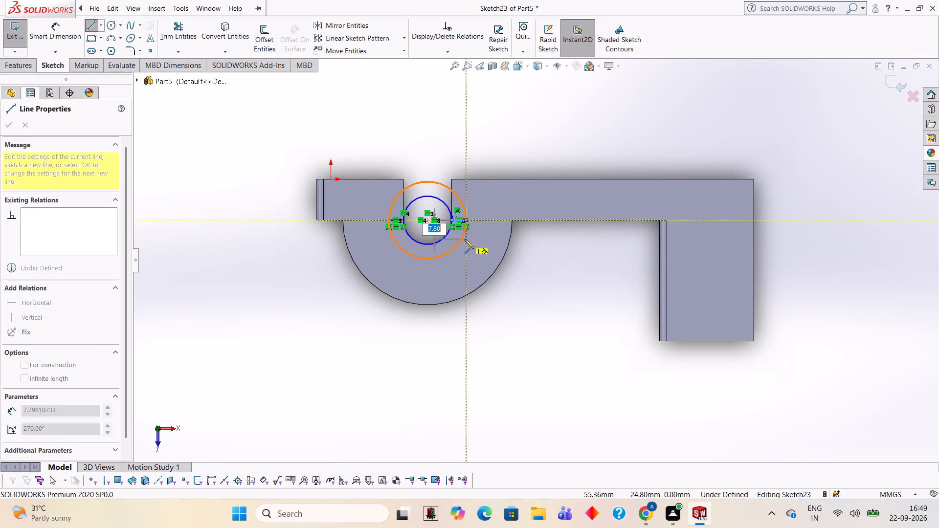
key("Escape")
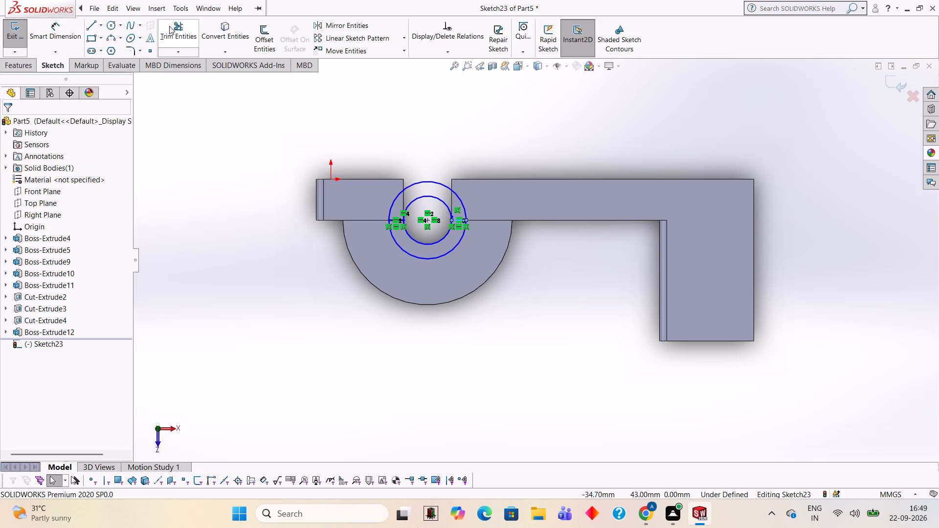
Trim both circles' halves on the slot's open side and the stray short line at the slot edge, leaving a half-ring profile.
left_click(169, 26)
left_click(436, 181)
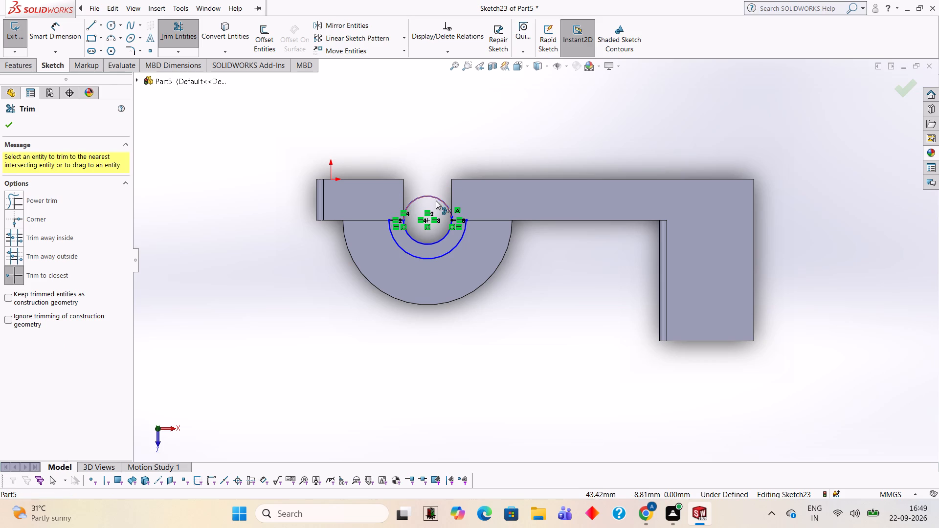
left_click(436, 200)
scroll(434, 236, "down", 7)
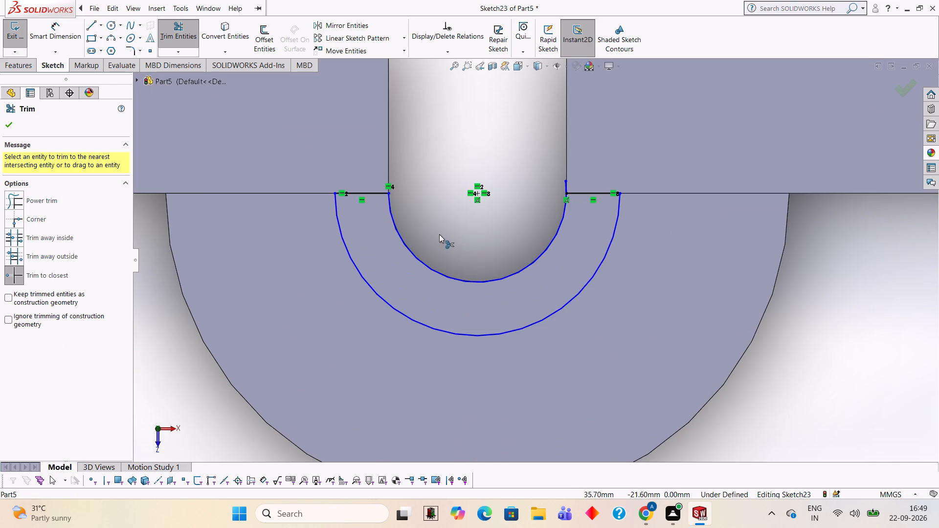
left_click(564, 184)
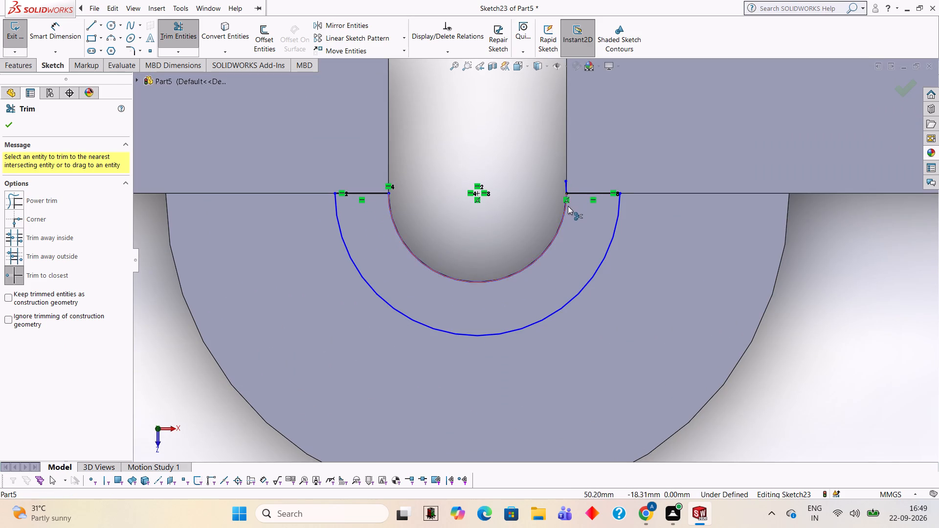
left_click(566, 186)
scroll(528, 204, "down", 2)
scroll(541, 204, "up", 2)
scroll(451, 180, "up", 3)
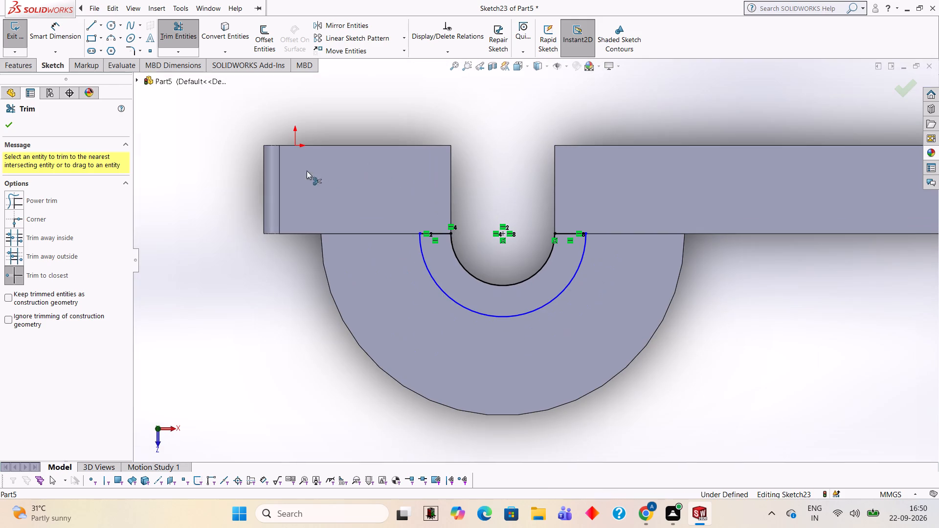
Extrude the half-ring profile 15 mm blind in the reversed direction, towards the large half-round boss, merging it with the part.
left_click(15, 71)
left_click(22, 42)
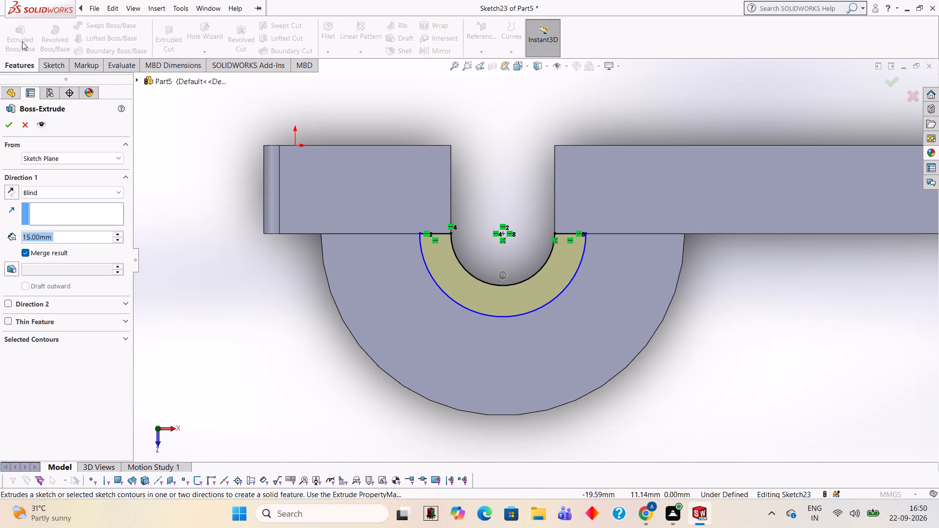
middle_click_drag(764, 293, 744, 220)
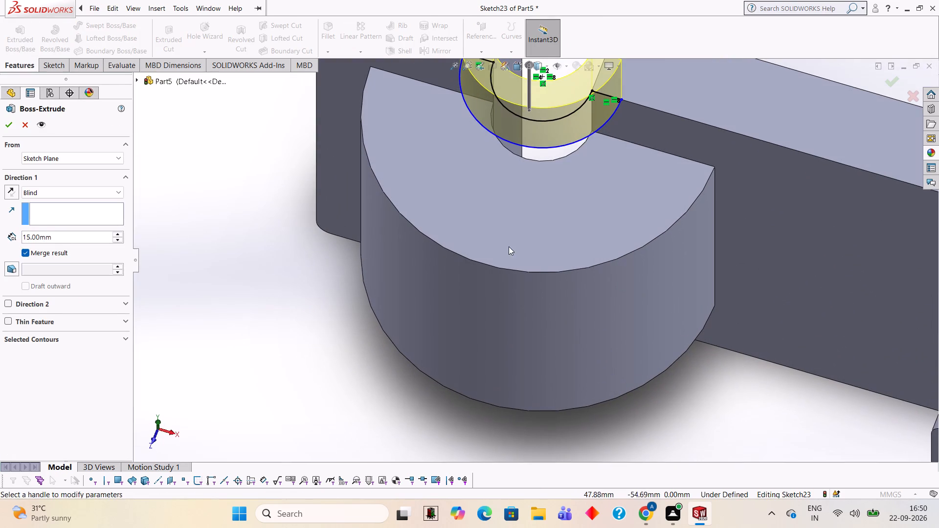
middle_click_drag(698, 238, 706, 243)
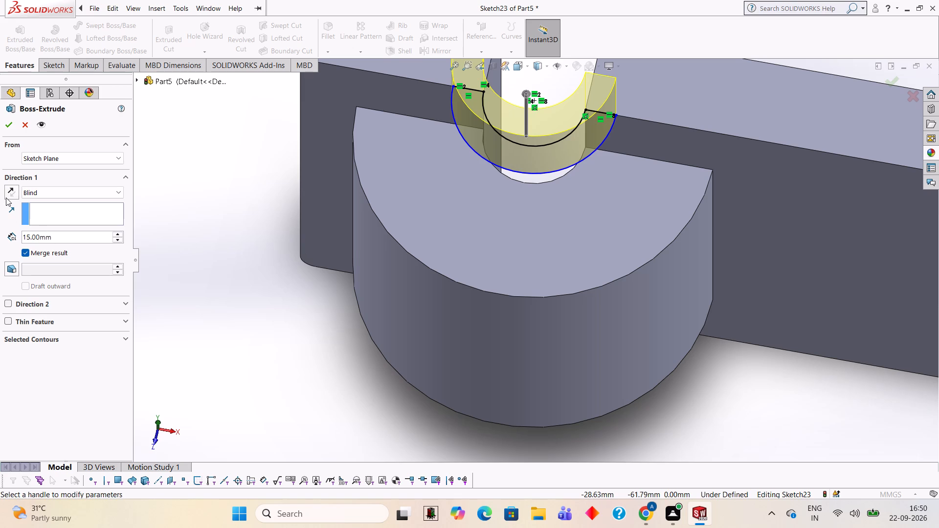
left_click(7, 194)
left_click(2, 123)
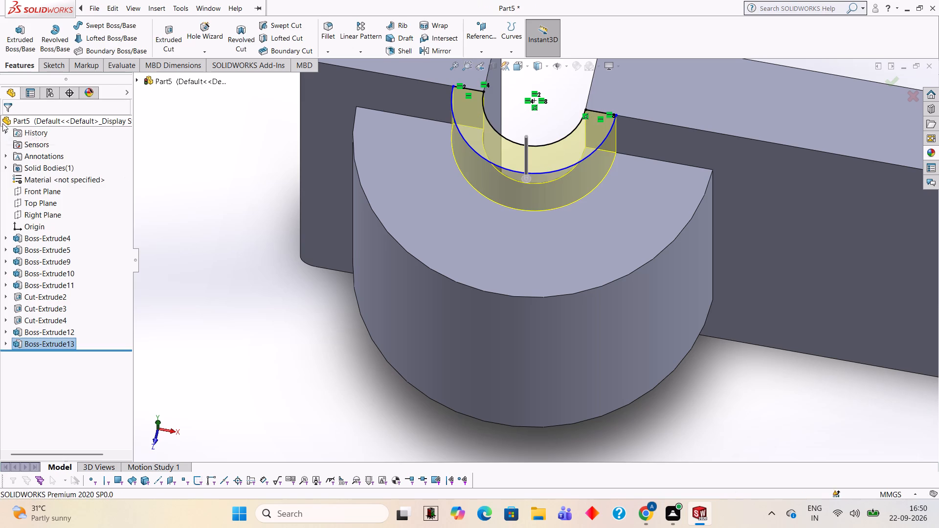
left_click(188, 277)
Examine the part from several sides, checking the half-ring collars at both ends of the large boss and the slot.
middle_click_drag(808, 418, 810, 420)
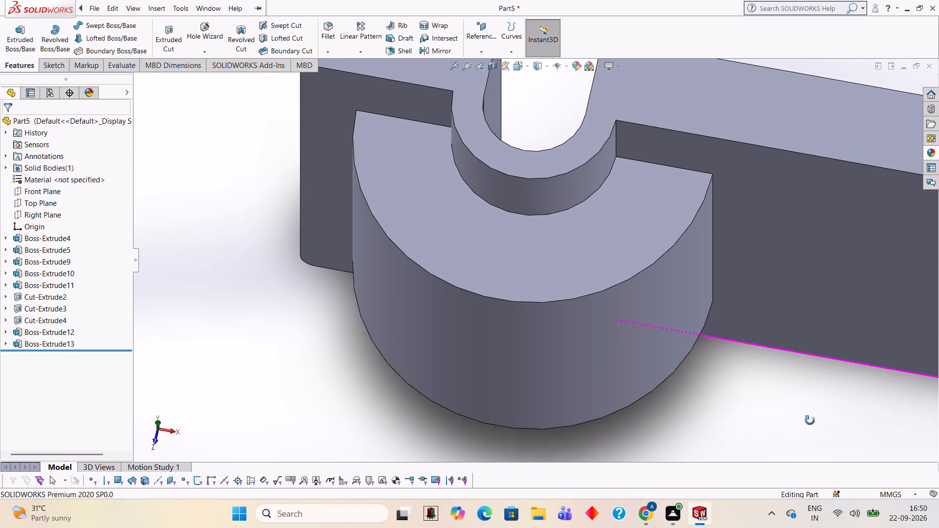
middle_click_drag(810, 420, 806, 298)
middle_click_drag(797, 398, 788, 263)
scroll(789, 269, "up", 1)
middle_click_drag(789, 360, 788, 282)
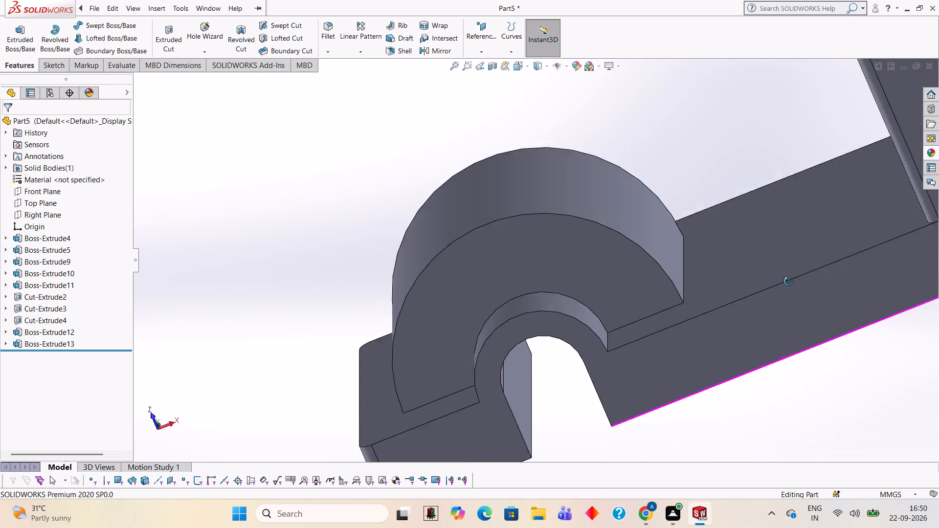
middle_click_drag(788, 282, 805, 235)
scroll(785, 272, "up", 3)
middle_click_drag(827, 367, 838, 389)
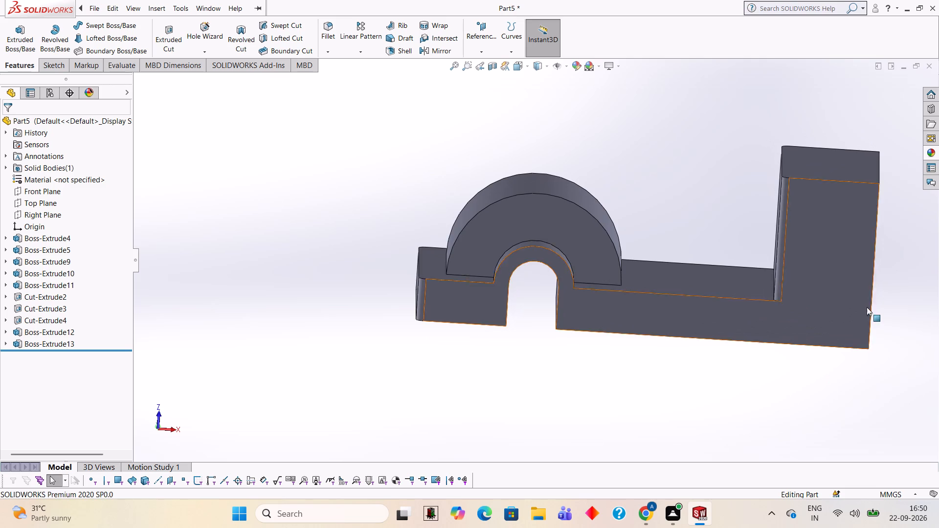
middle_click_drag(894, 269, 885, 301)
scroll(895, 271, "down", 1)
middle_click_drag(891, 249, 894, 270)
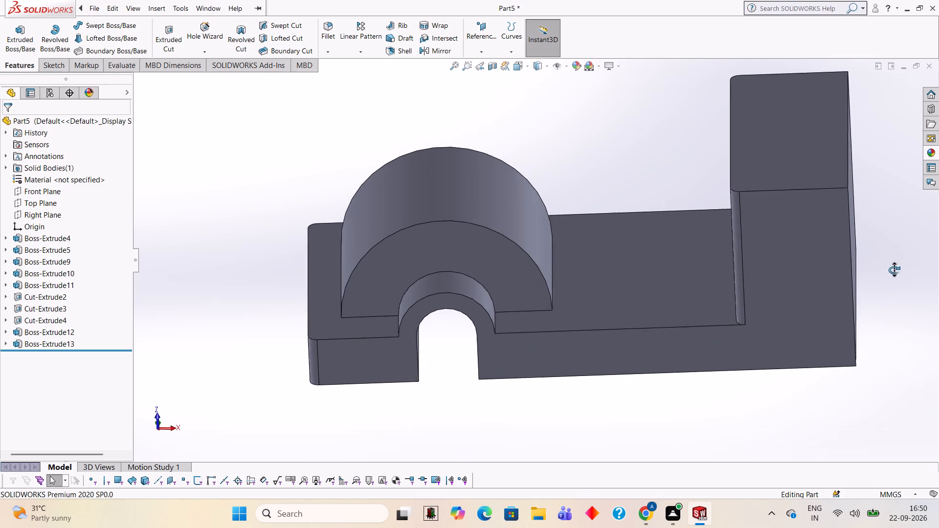
middle_click_drag(894, 270, 890, 308)
middle_click_drag(884, 284, 882, 381)
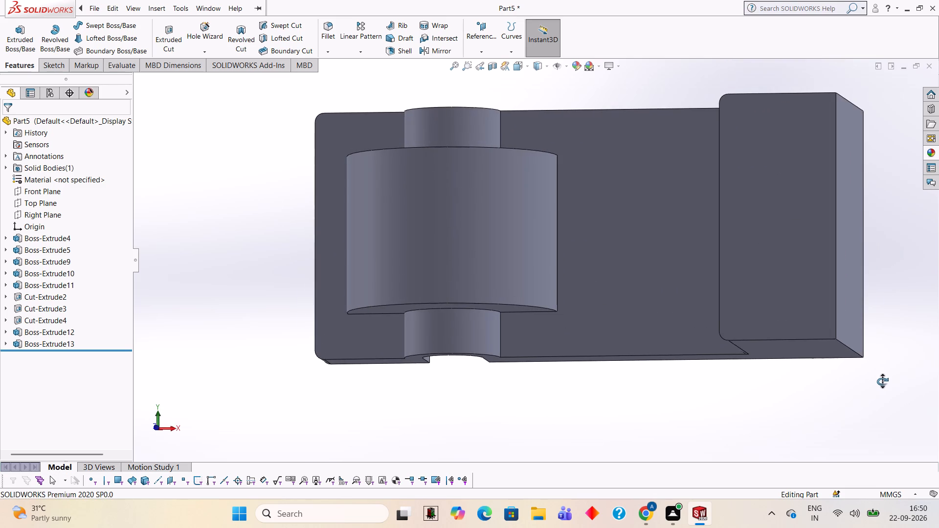
middle_click_drag(882, 381, 909, 277)
middle_click(909, 277)
scroll(909, 277, "up", 1)
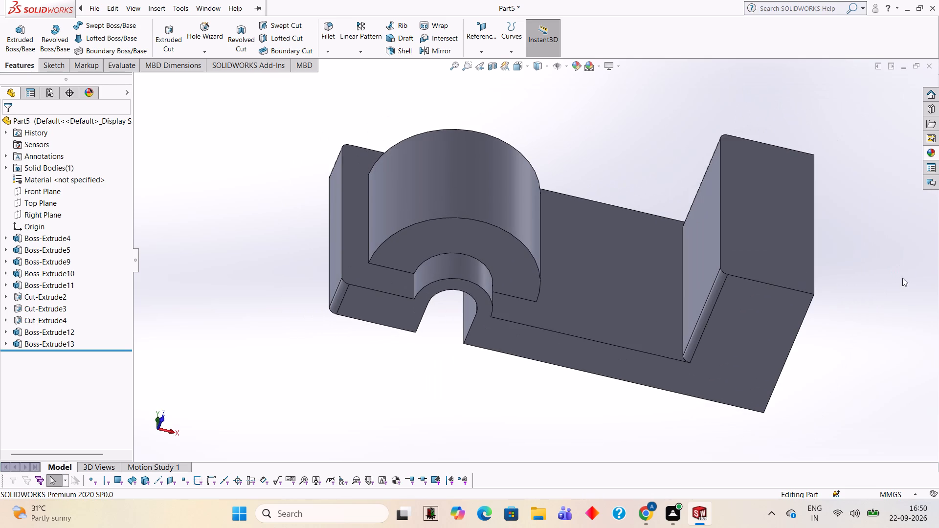
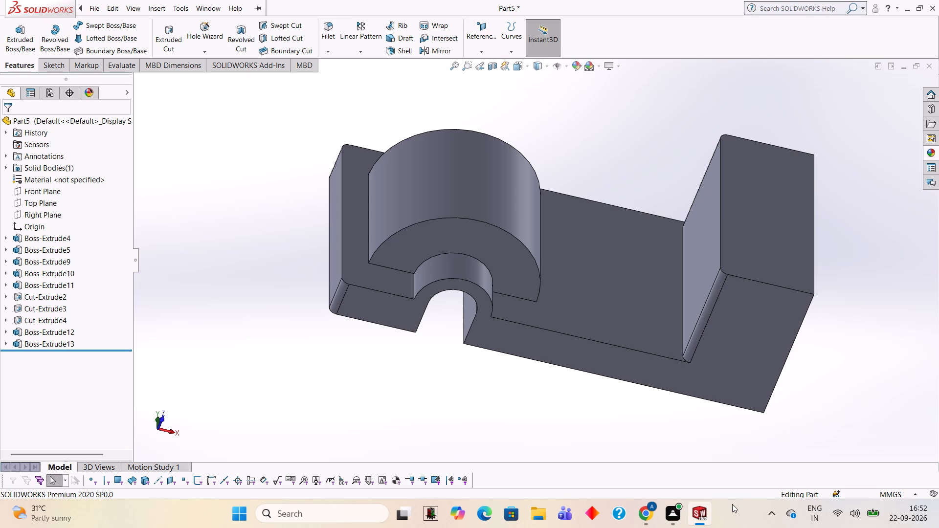
On the raised end block's top face, sketch a 42 mm line inward along the upper edge, then an 82 mm perpendicular line across the base.
left_click(774, 230)
left_click(819, 201)
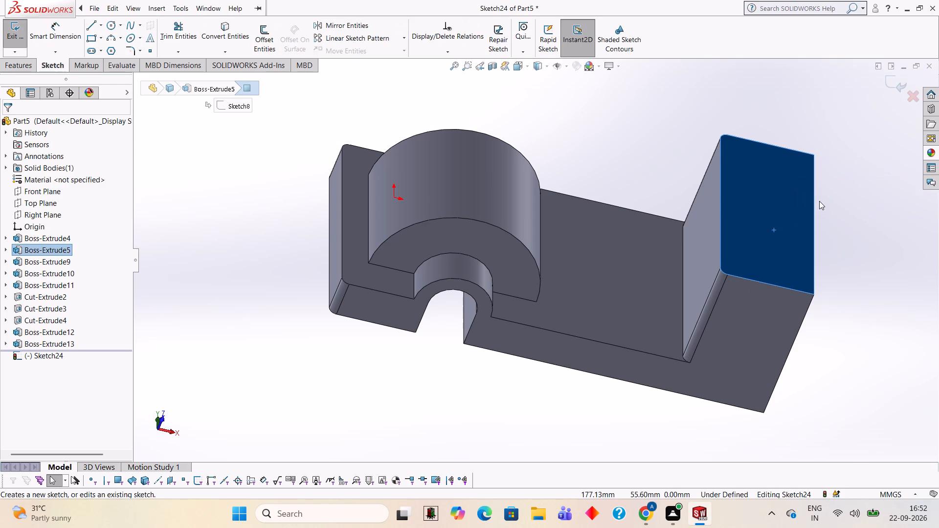
key("ctrl+8")
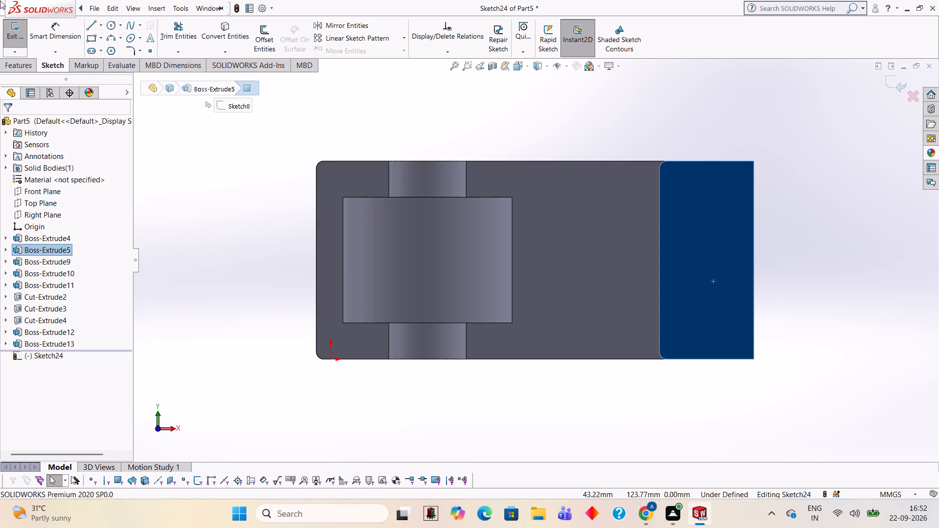
left_click(89, 28)
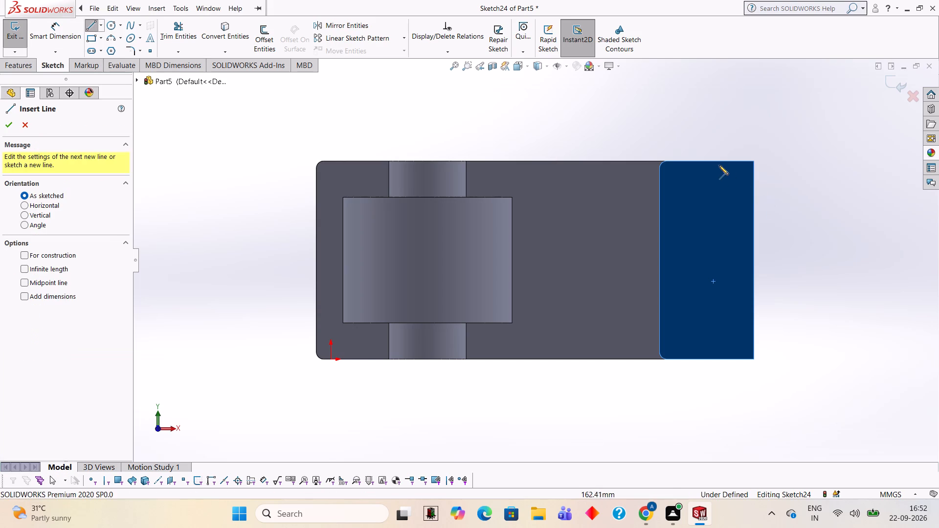
left_click(710, 161)
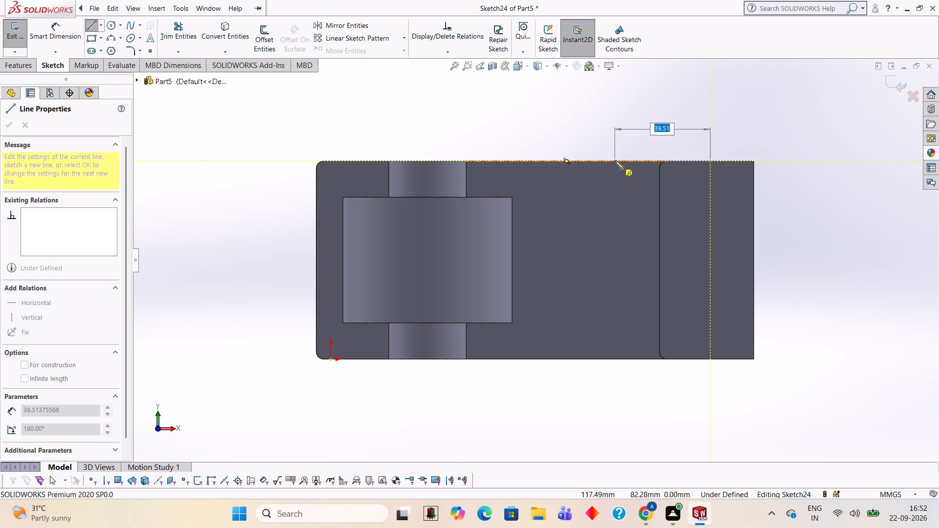
type("42")
key("Return")
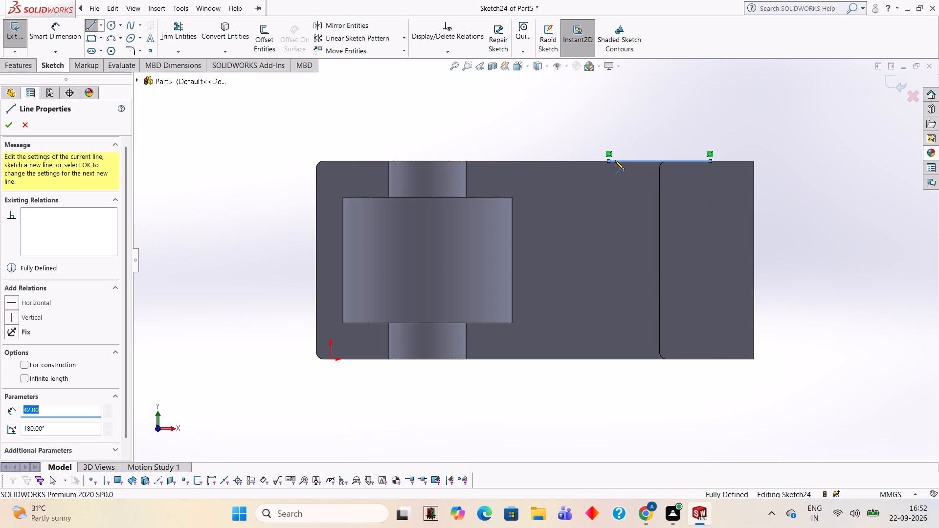
left_click(609, 358)
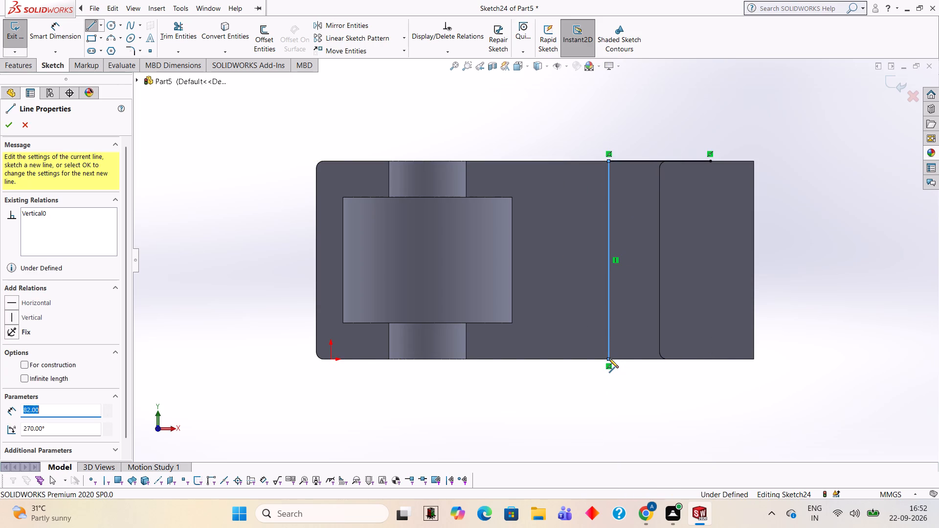
key("Escape")
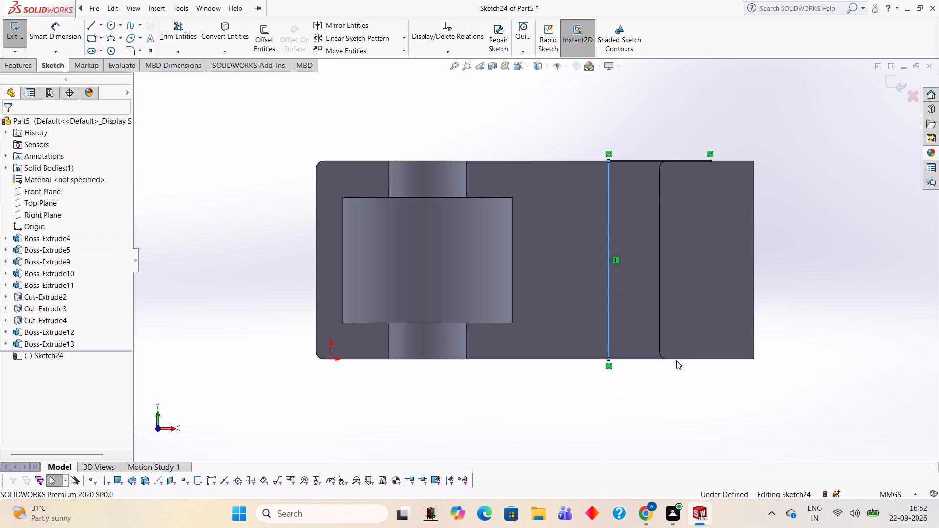
Trim away the 42 mm line along the upper edge, keeping the line across the base.
left_click(176, 26)
left_click(638, 161)
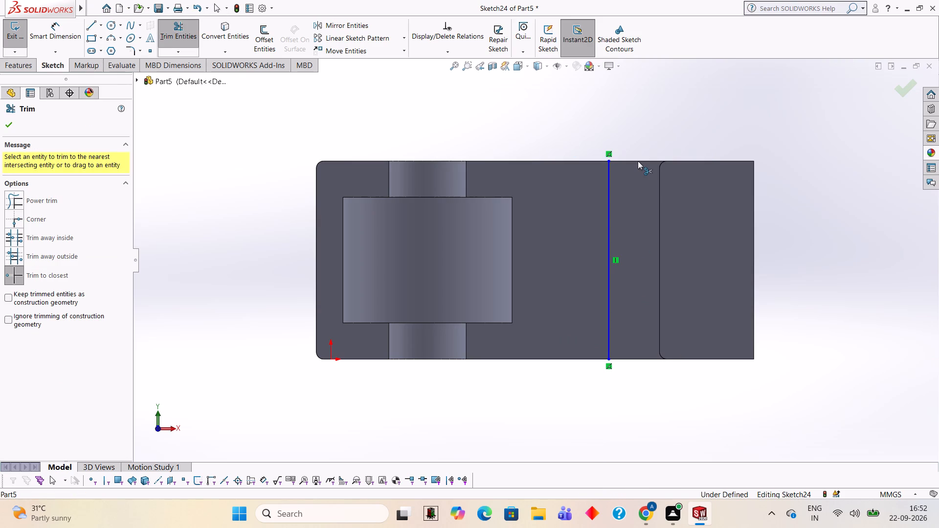
key("Escape")
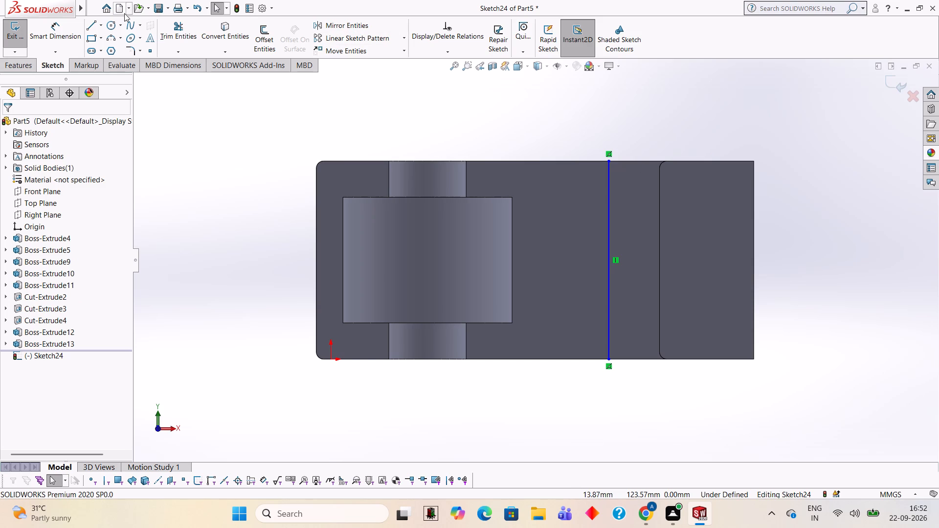
Sketch two horizontal lines, each 21 mm long, from the end block's inner edge to the vertical line, one near each end.
left_click(93, 26)
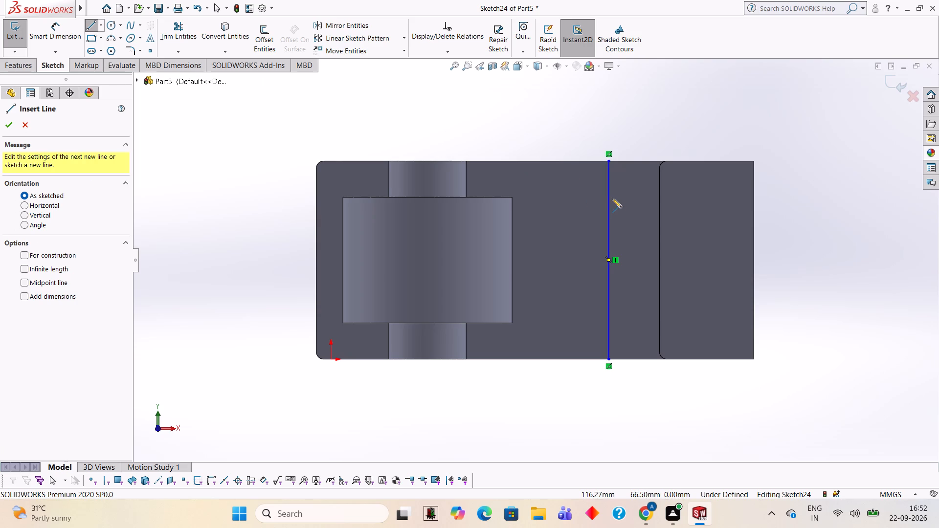
left_click(659, 197)
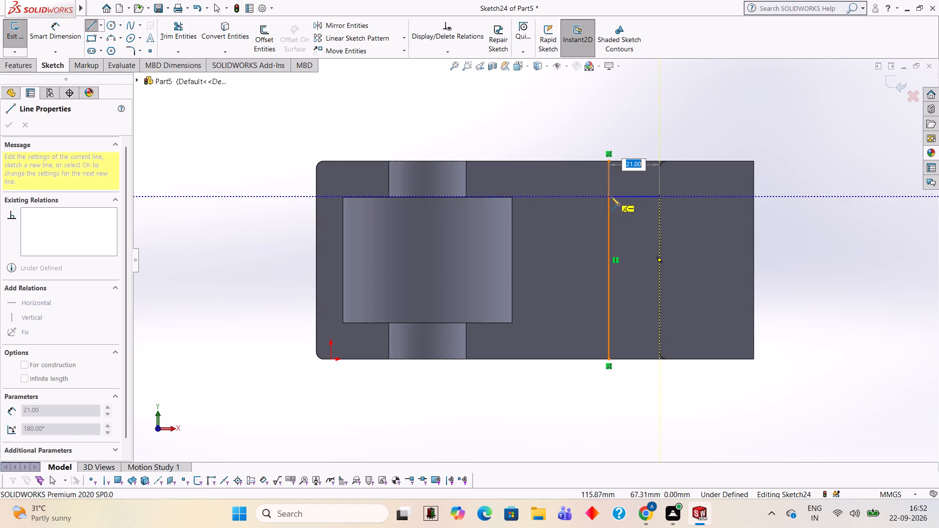
left_click(608, 196)
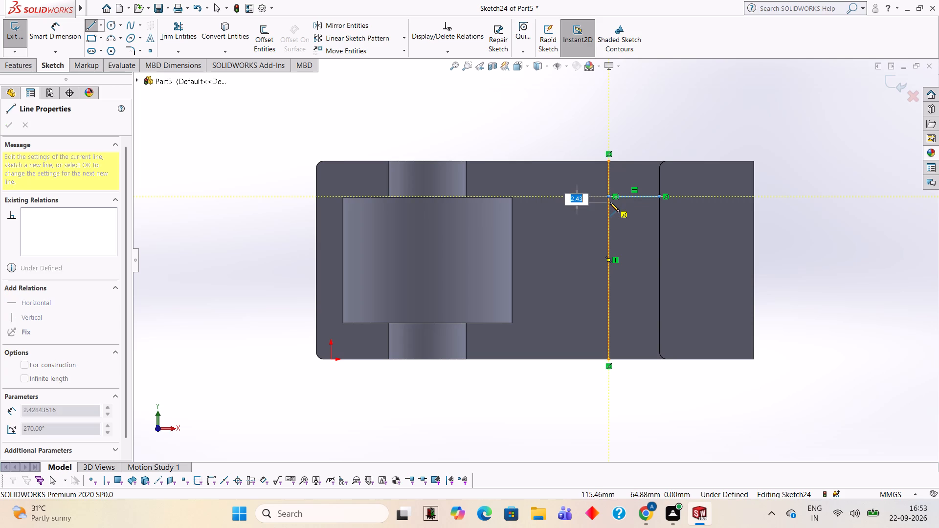
key("Escape")
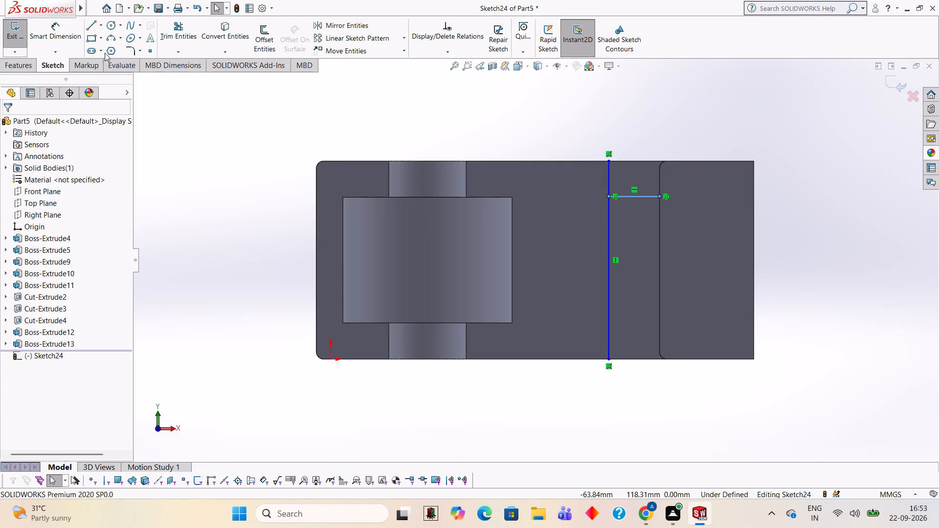
left_click(86, 22)
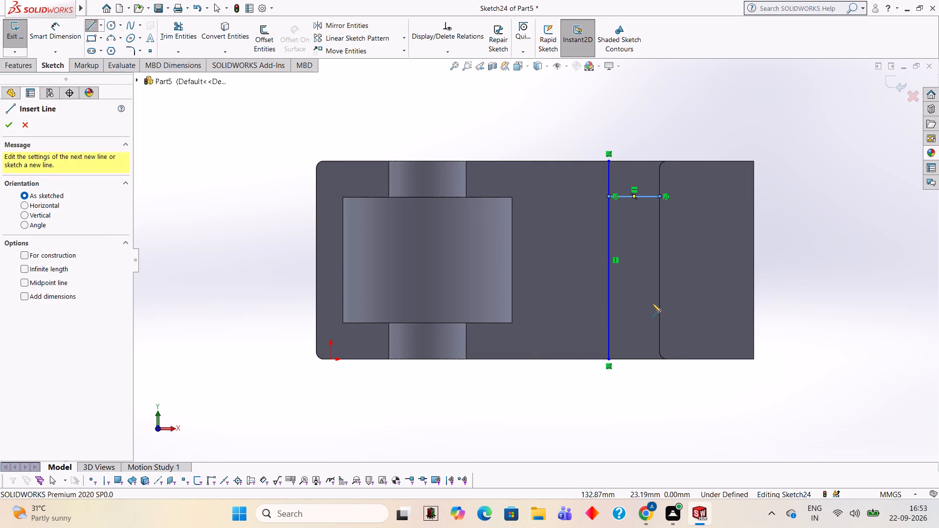
left_click(658, 305)
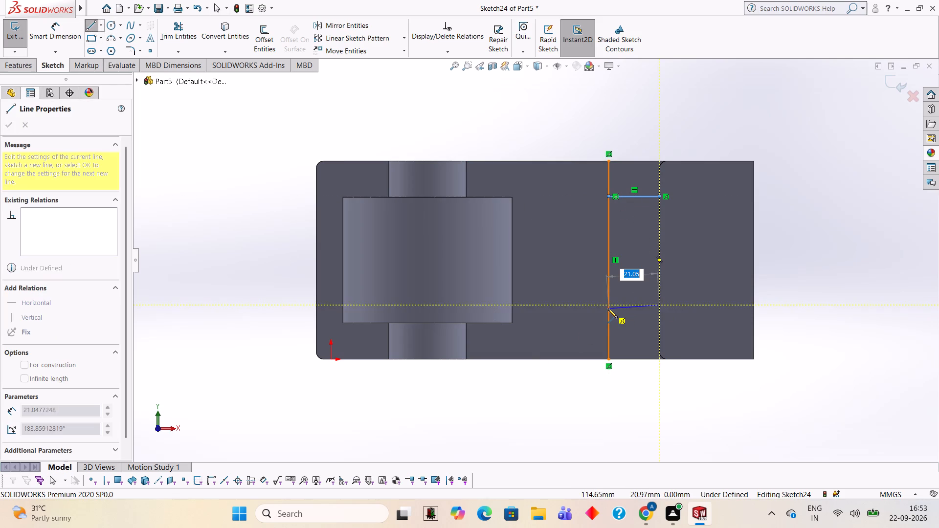
left_click(607, 305)
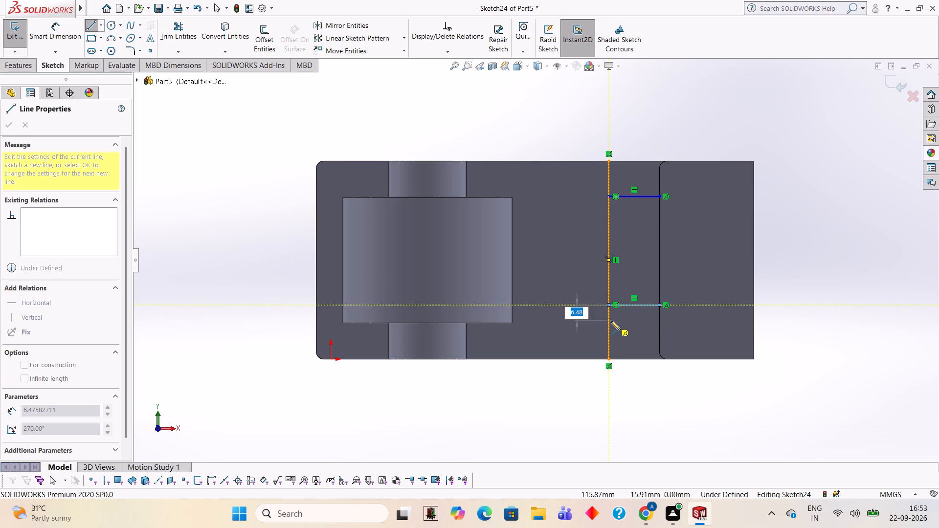
key("Escape")
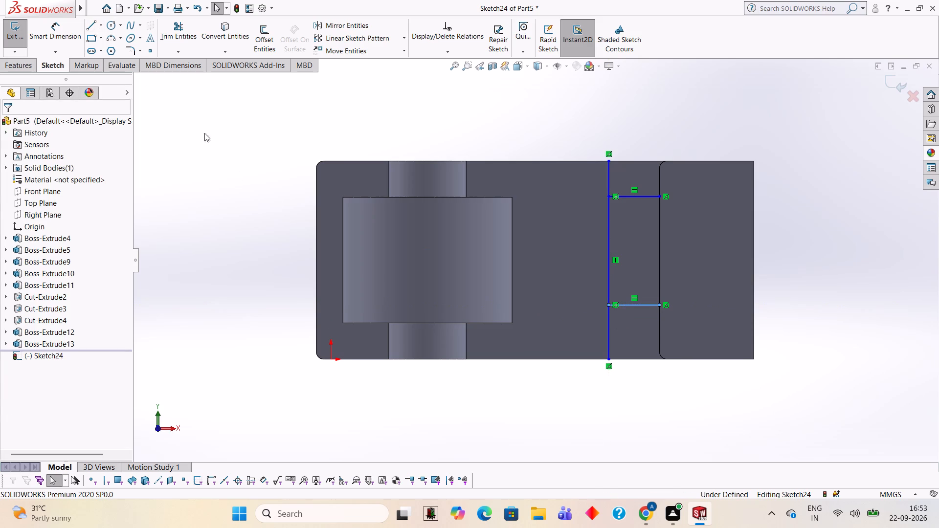
Dimension the spacing between the two horizontal lines as 46 mm.
left_click(70, 22)
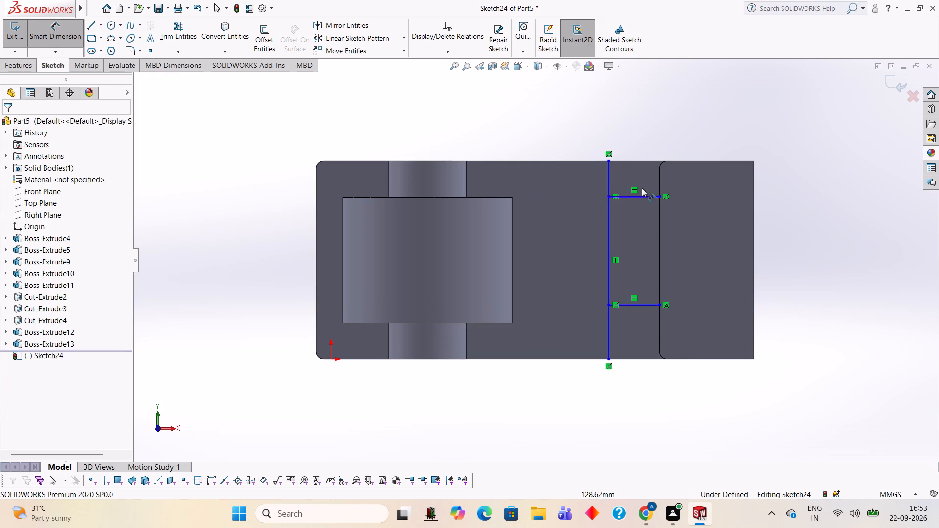
left_click(642, 195)
left_click(645, 303)
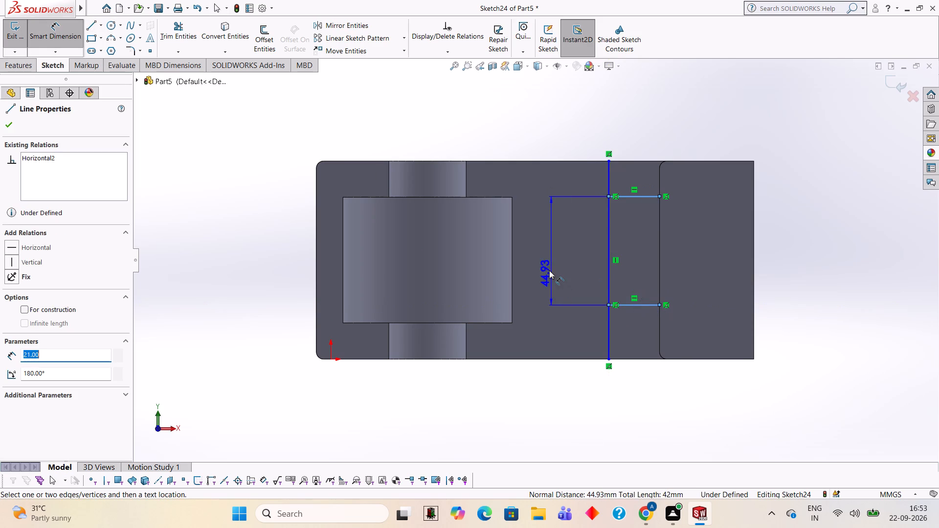
left_click(547, 257)
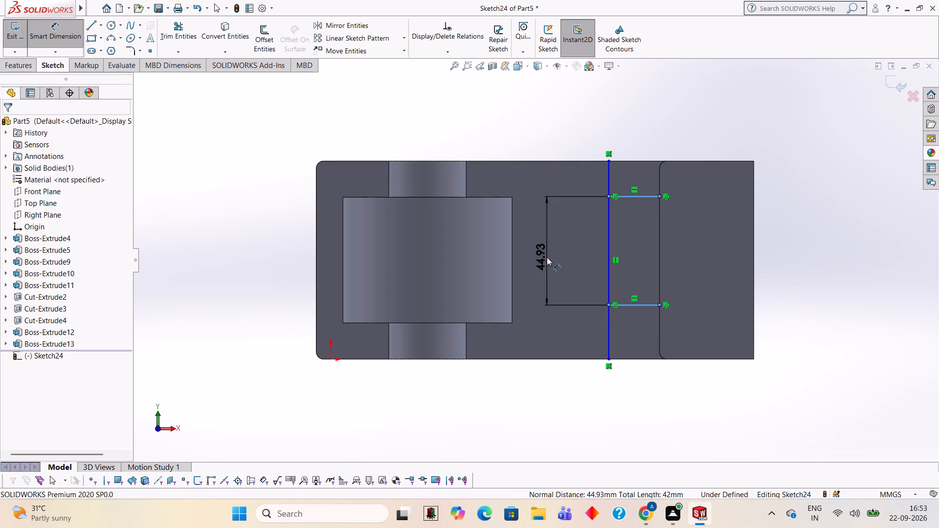
type("46")
key("Return")
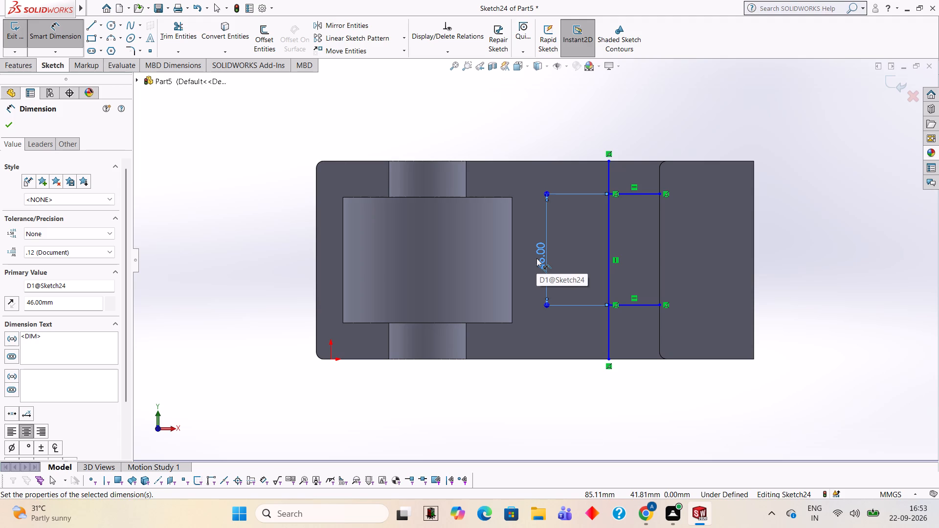
In Calculator, subtract 46 from 82 and divide 36 by 2 to work out the edge offset, closing it when done.
key("8")
type("82-")
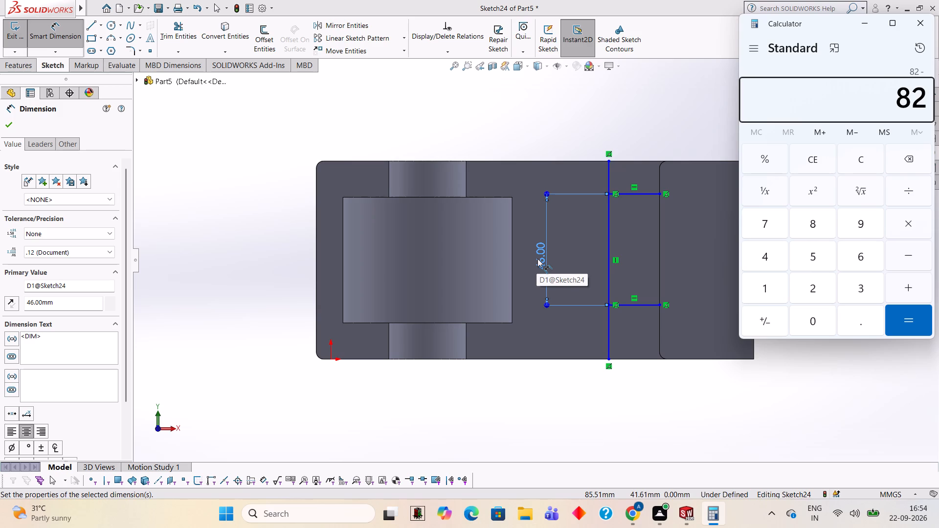
type("-4")
key("6")
key("Return")
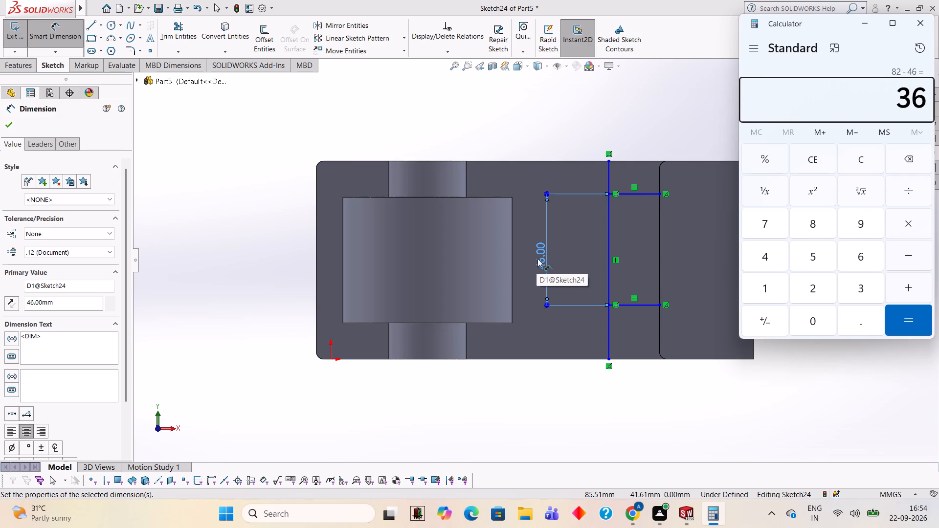
key("slash")
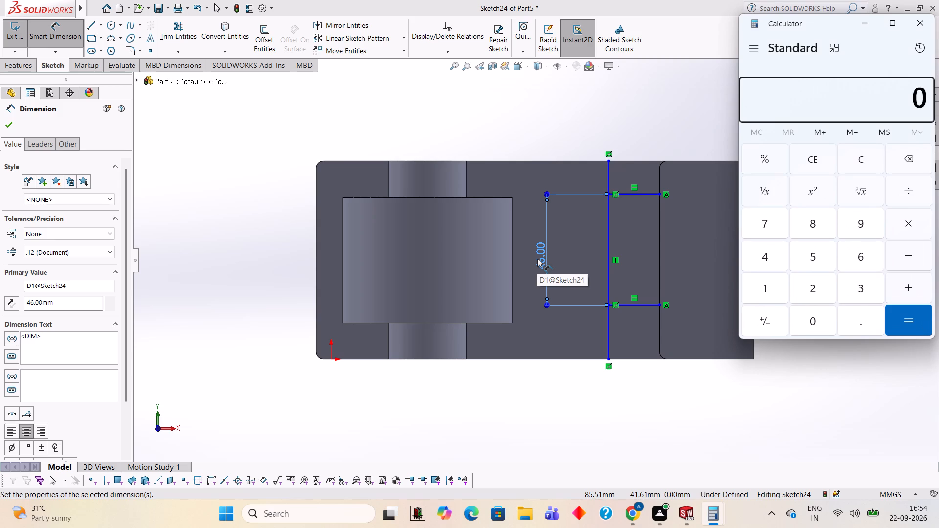
key("3")
type("6/")
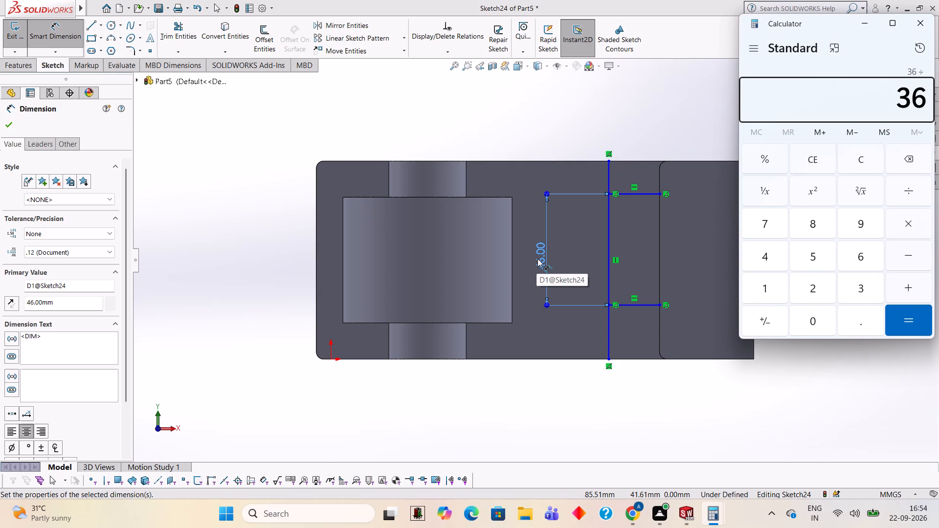
key("2")
key("Return")
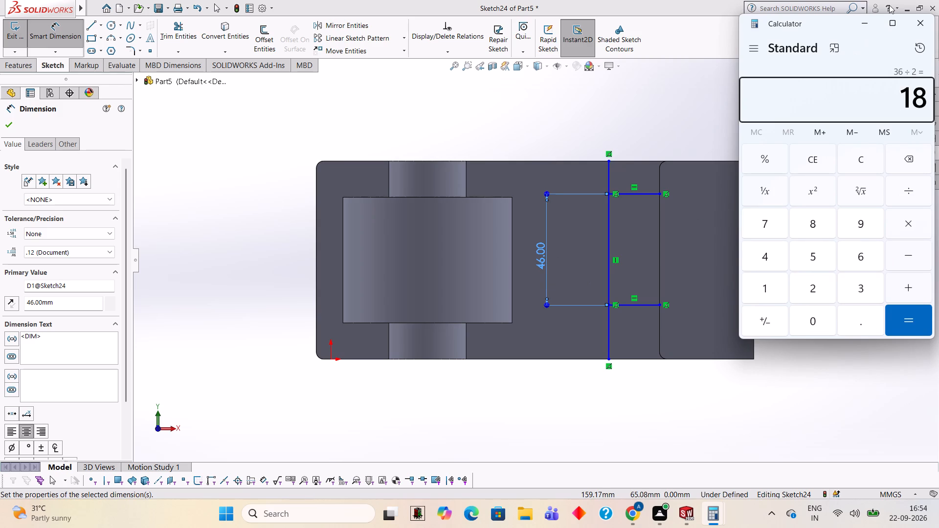
left_click(922, 20)
left_click(916, 24)
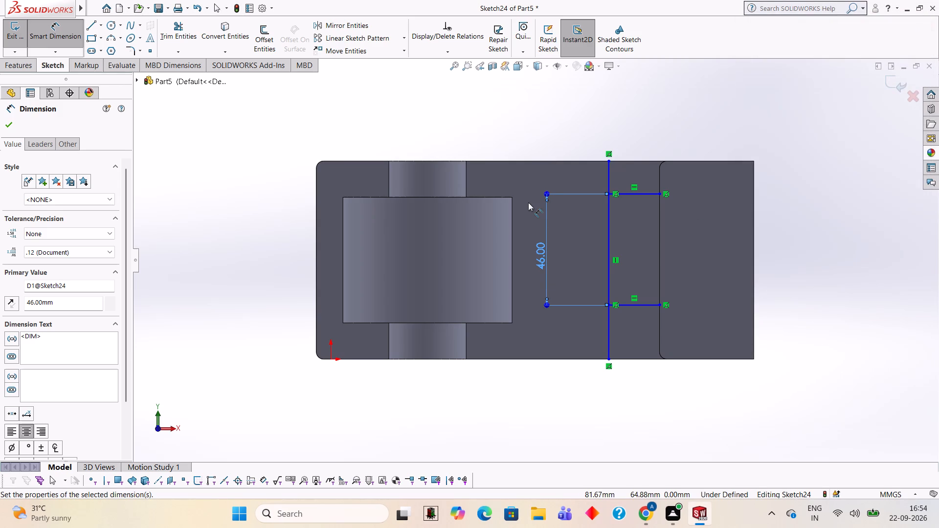
Dimension the upper horizontal line 18 mm from the base's upper edge.
left_click(645, 160)
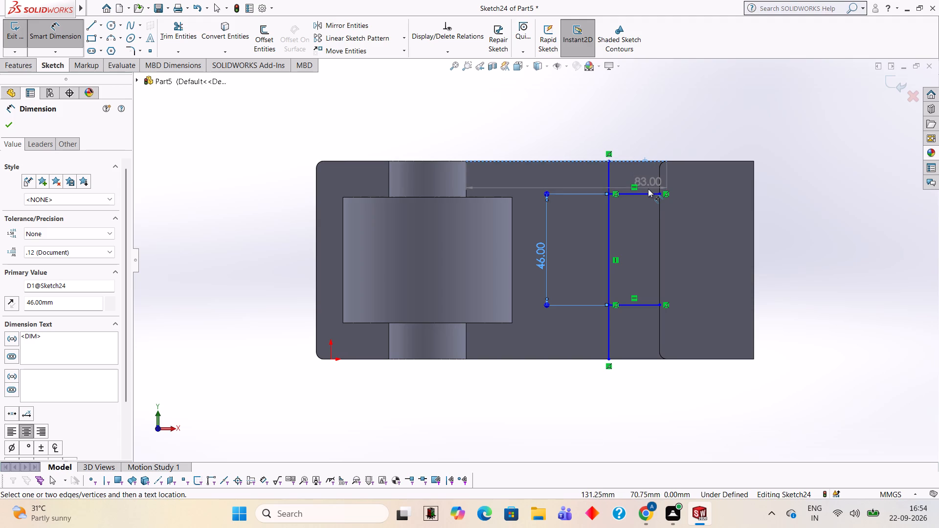
left_click(648, 193)
left_click(796, 177)
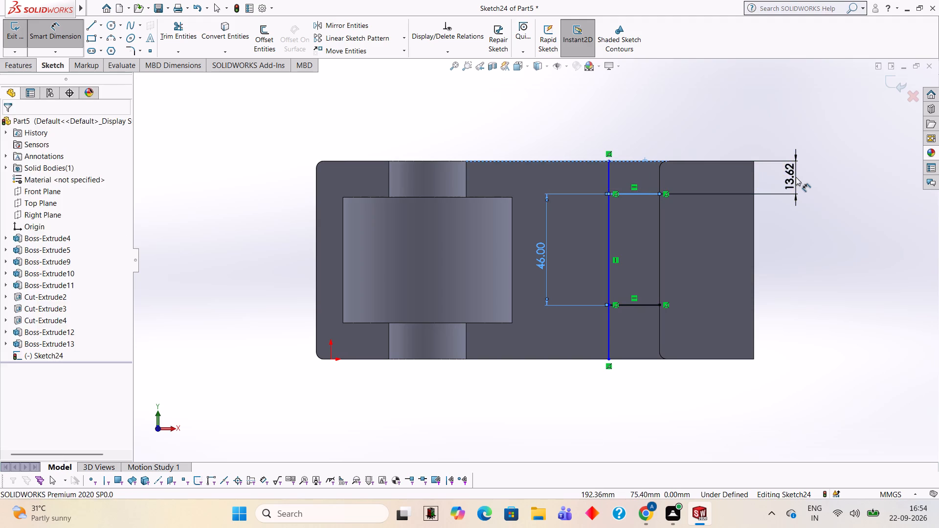
type("18")
key("Return")
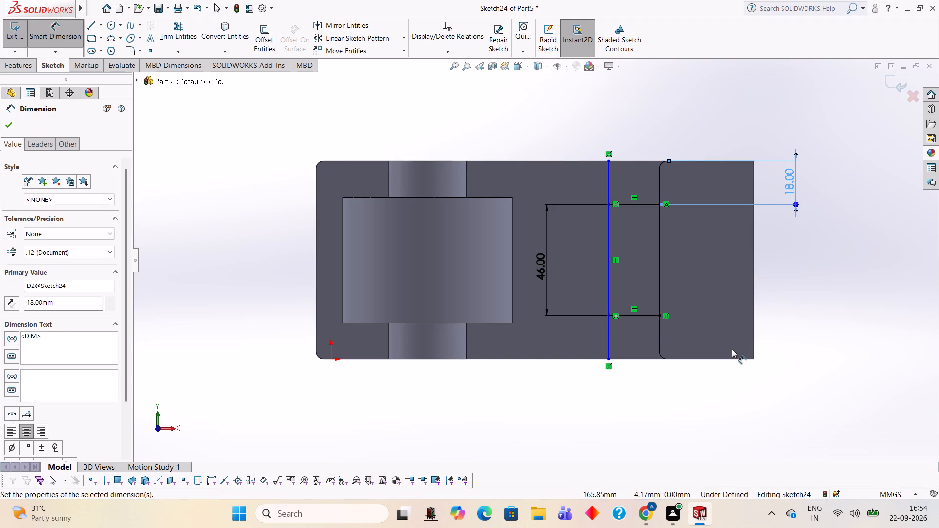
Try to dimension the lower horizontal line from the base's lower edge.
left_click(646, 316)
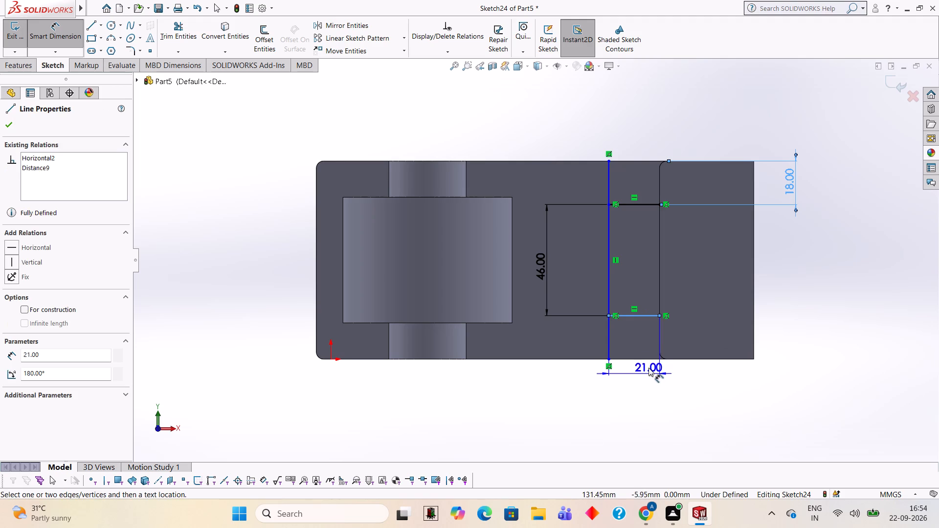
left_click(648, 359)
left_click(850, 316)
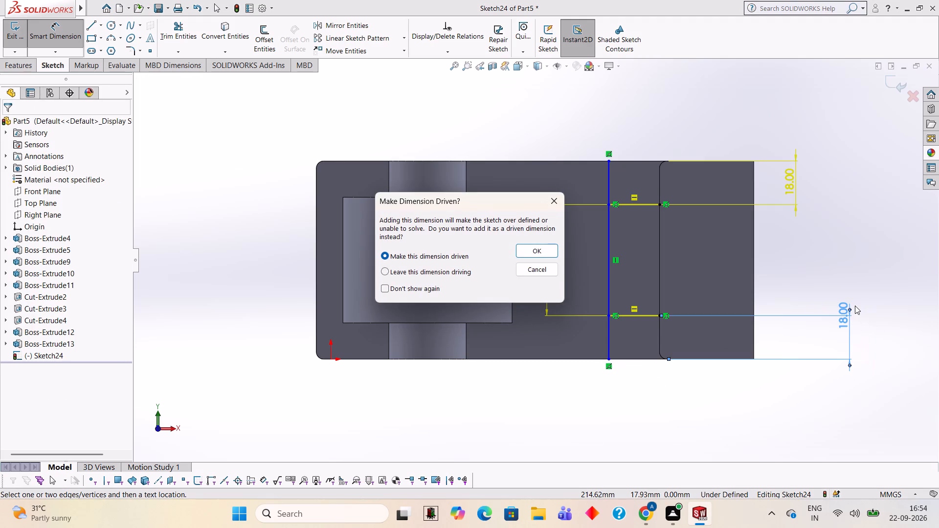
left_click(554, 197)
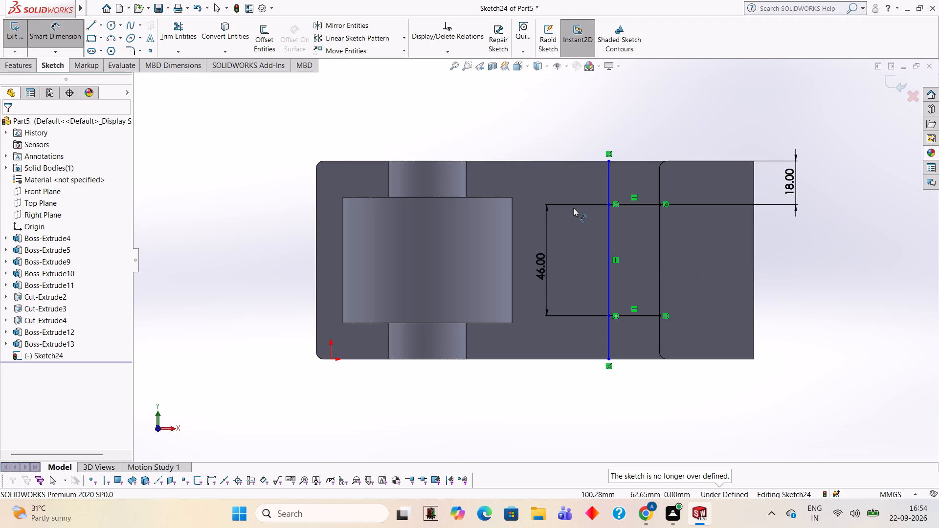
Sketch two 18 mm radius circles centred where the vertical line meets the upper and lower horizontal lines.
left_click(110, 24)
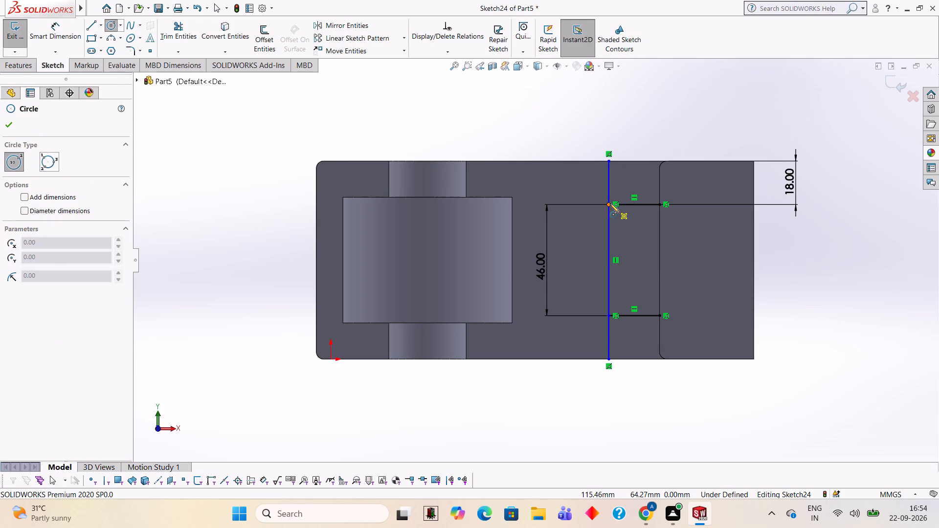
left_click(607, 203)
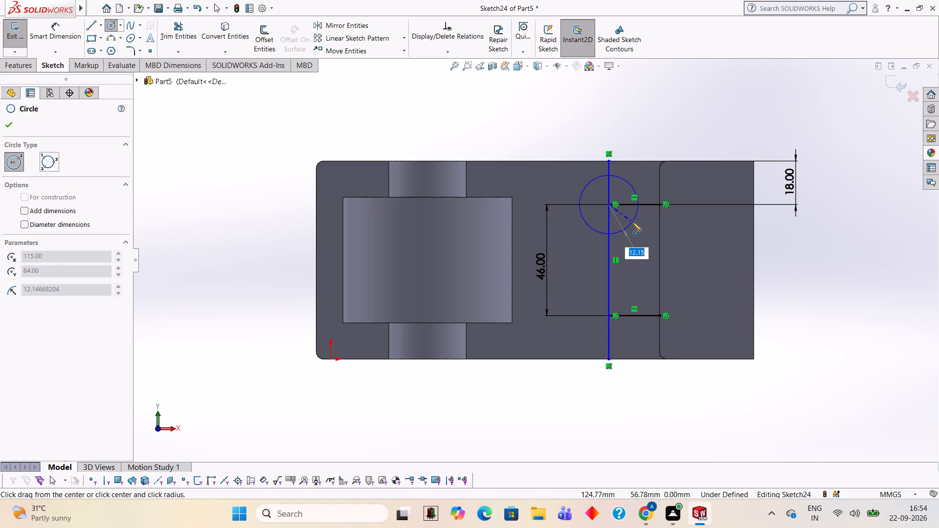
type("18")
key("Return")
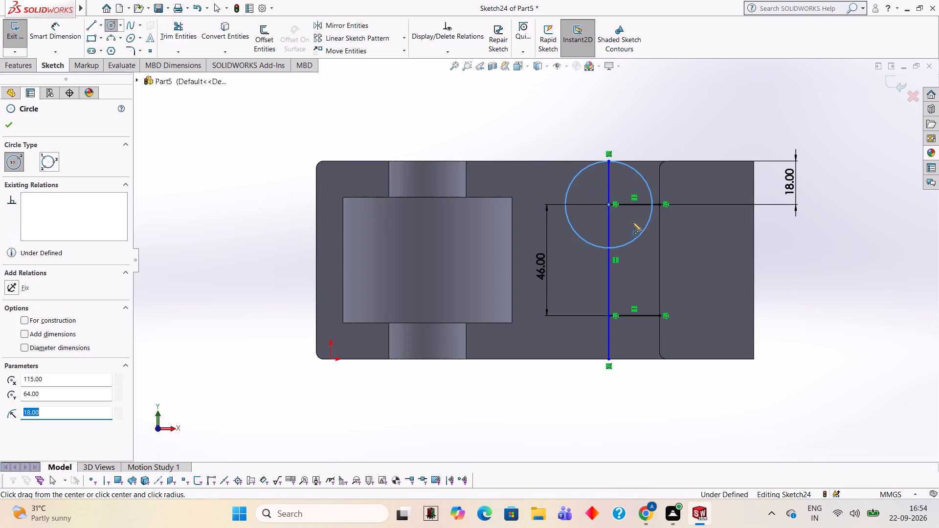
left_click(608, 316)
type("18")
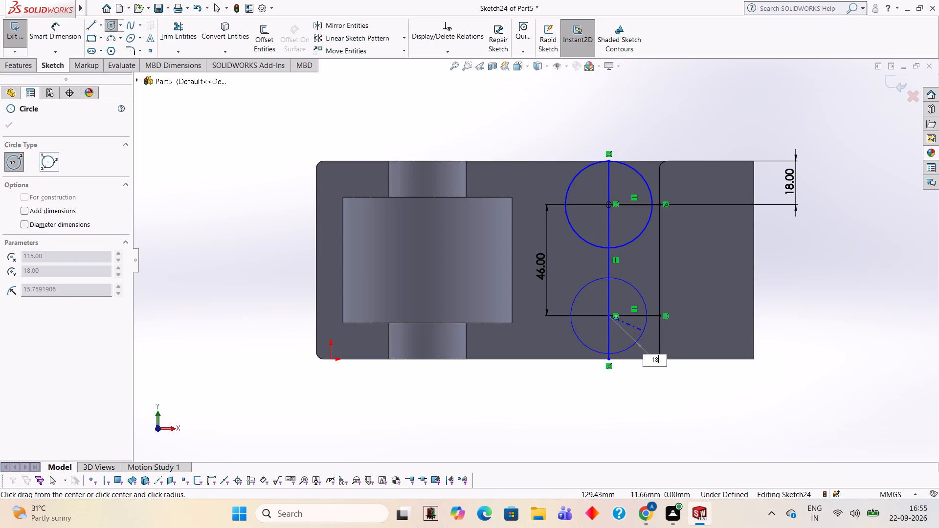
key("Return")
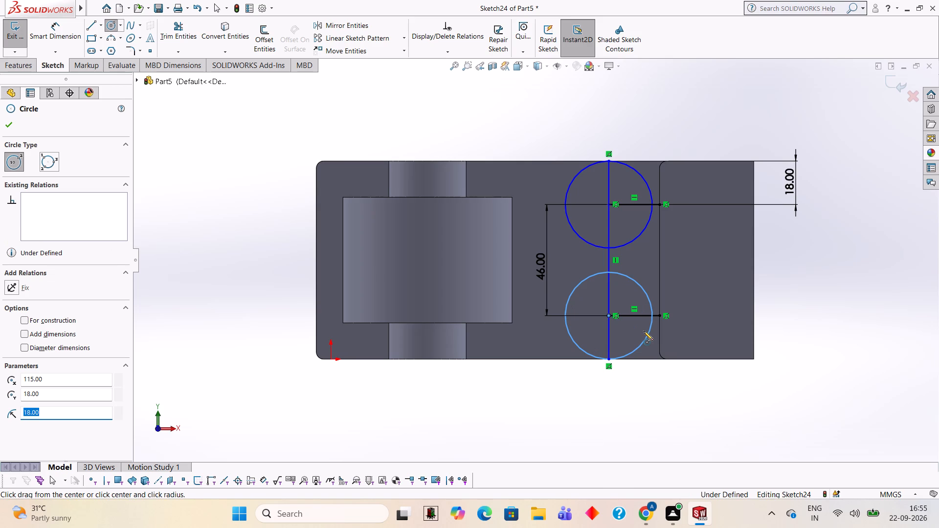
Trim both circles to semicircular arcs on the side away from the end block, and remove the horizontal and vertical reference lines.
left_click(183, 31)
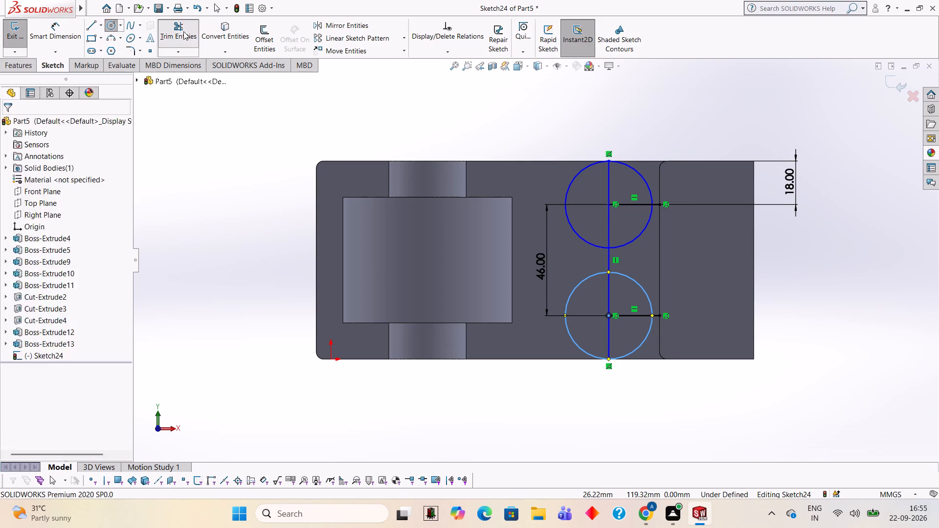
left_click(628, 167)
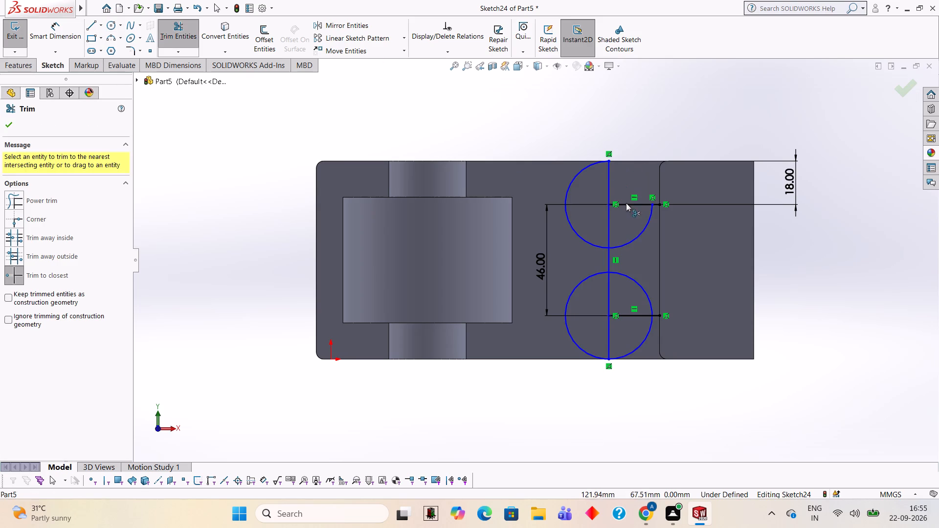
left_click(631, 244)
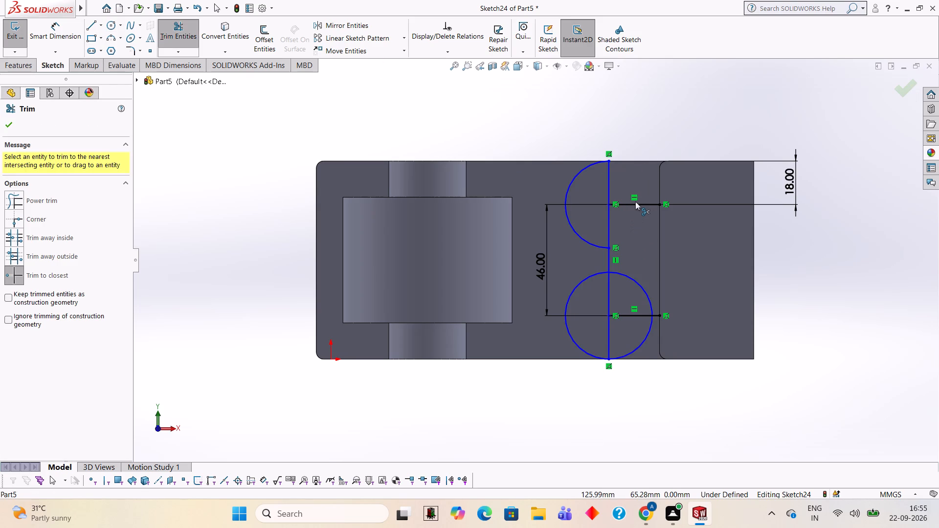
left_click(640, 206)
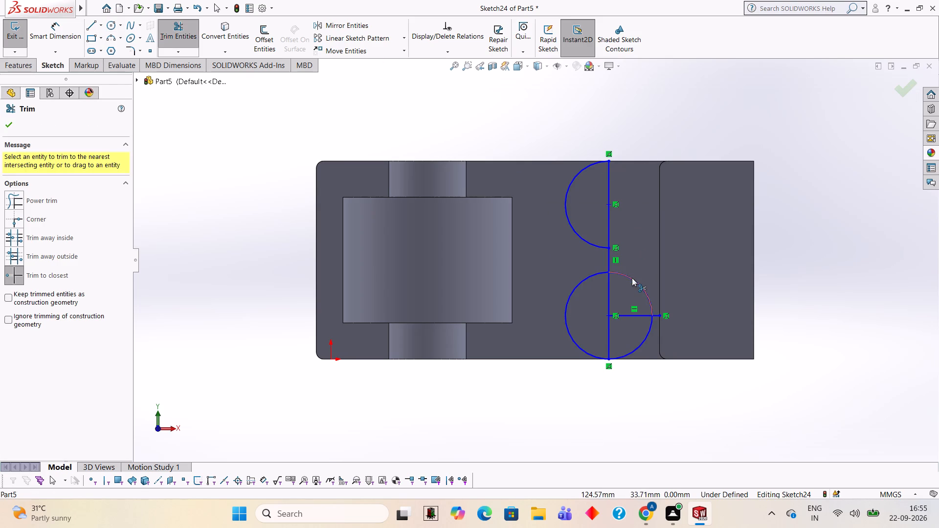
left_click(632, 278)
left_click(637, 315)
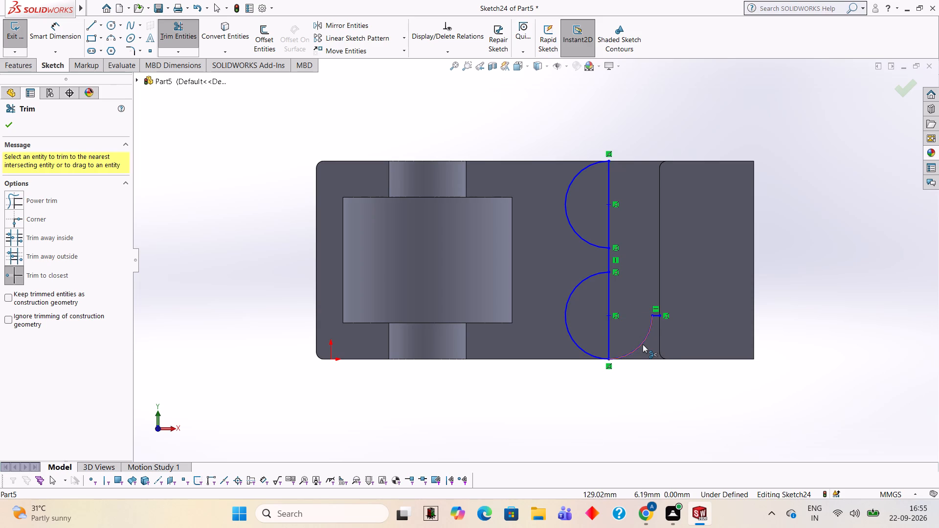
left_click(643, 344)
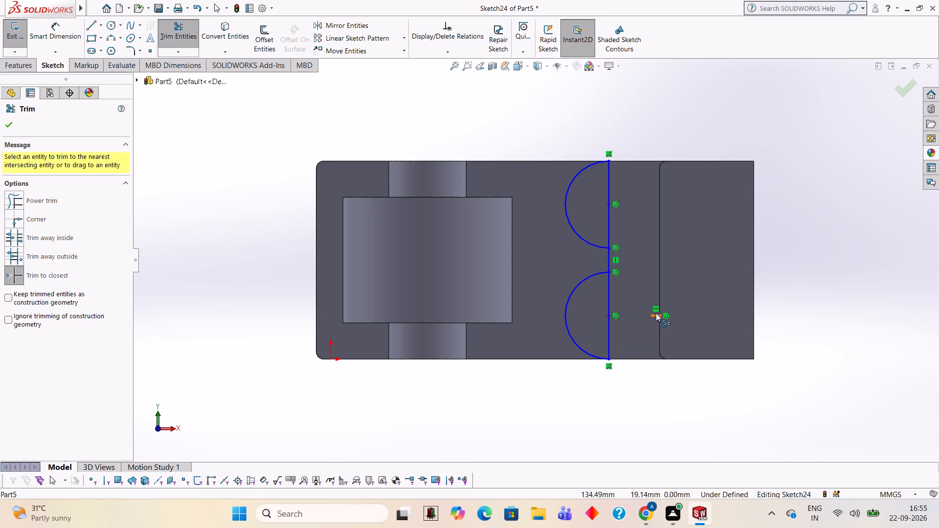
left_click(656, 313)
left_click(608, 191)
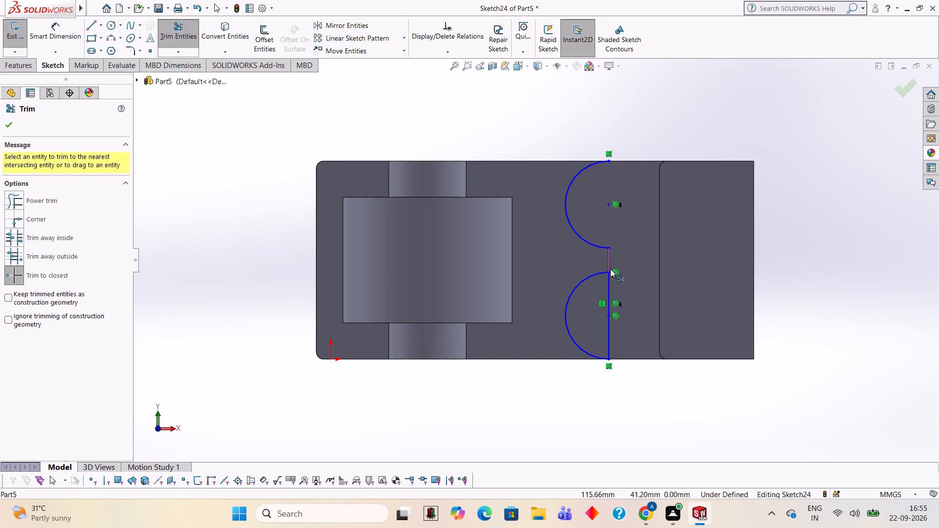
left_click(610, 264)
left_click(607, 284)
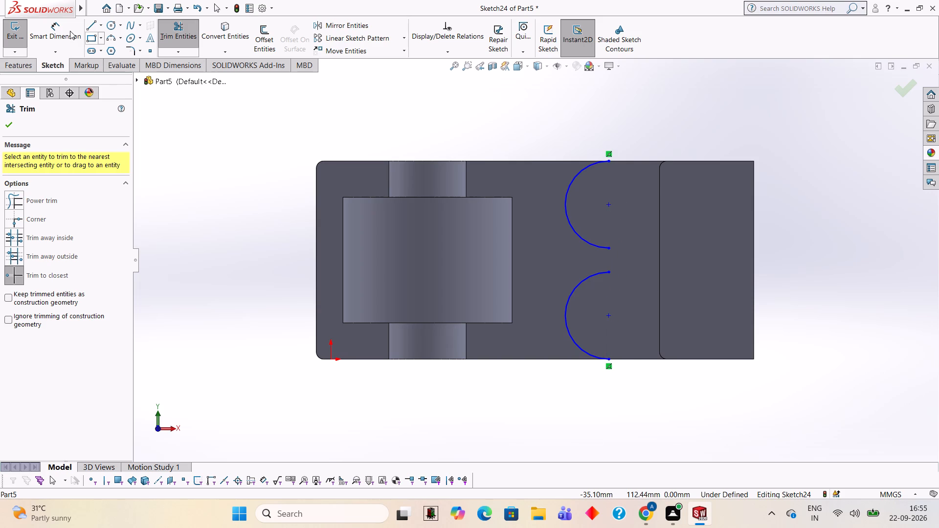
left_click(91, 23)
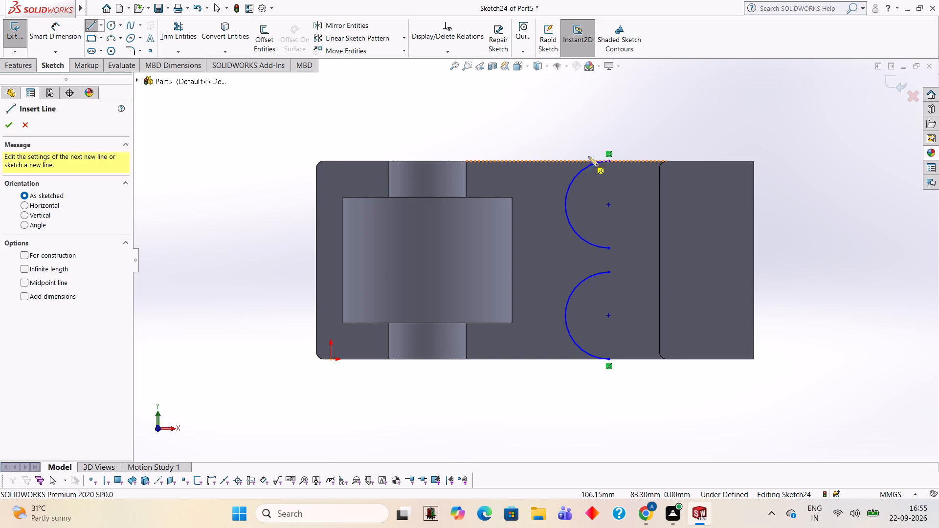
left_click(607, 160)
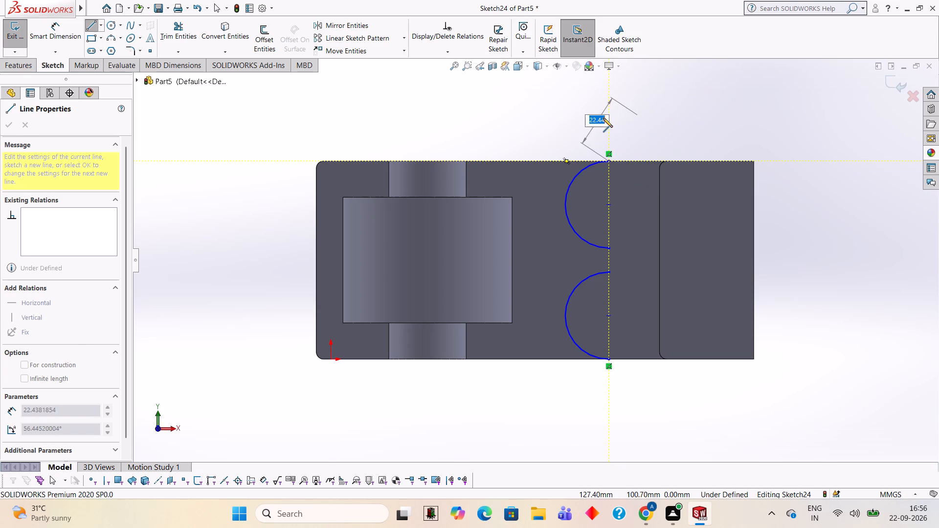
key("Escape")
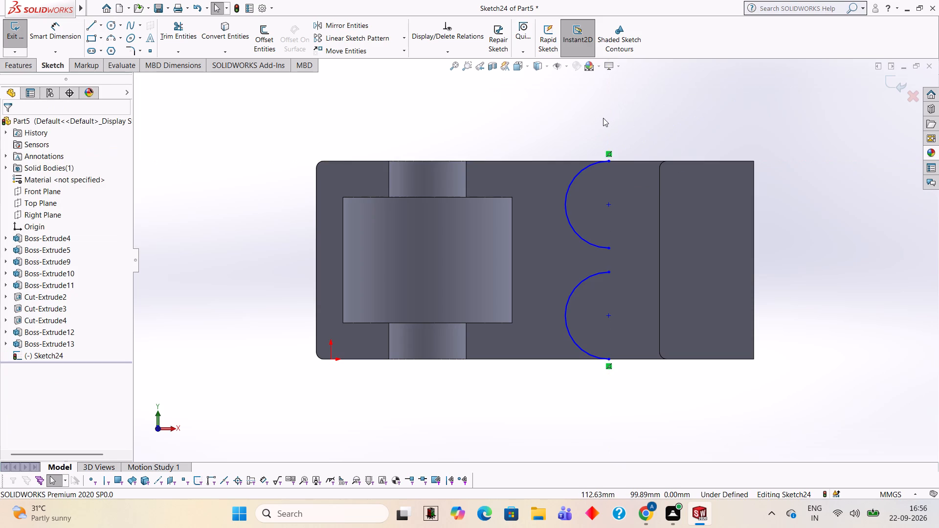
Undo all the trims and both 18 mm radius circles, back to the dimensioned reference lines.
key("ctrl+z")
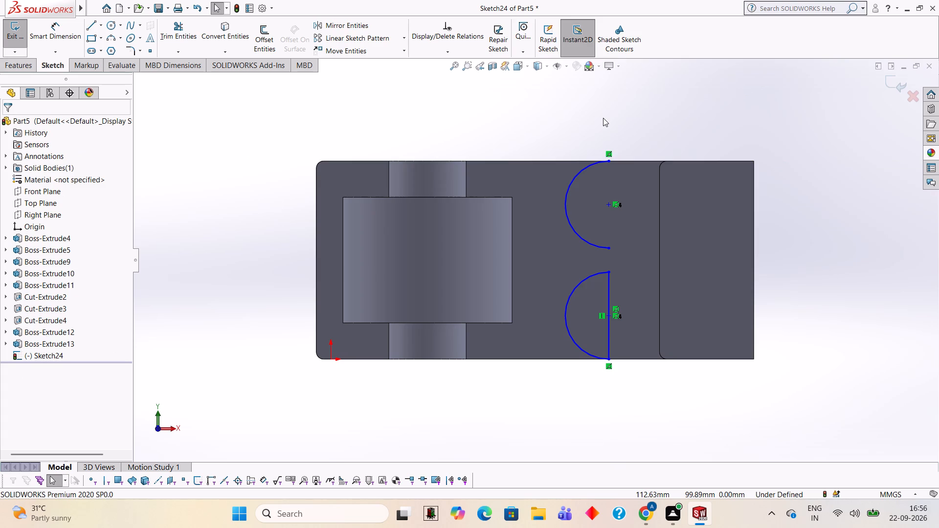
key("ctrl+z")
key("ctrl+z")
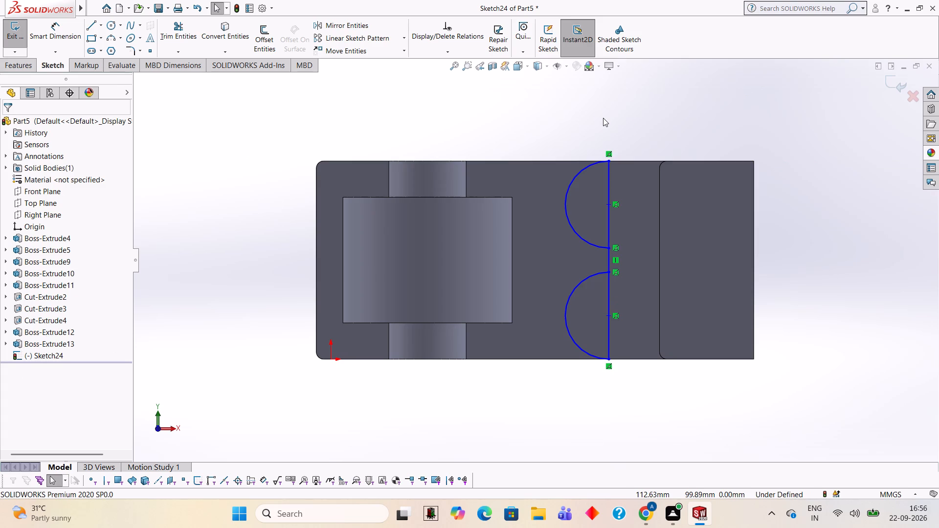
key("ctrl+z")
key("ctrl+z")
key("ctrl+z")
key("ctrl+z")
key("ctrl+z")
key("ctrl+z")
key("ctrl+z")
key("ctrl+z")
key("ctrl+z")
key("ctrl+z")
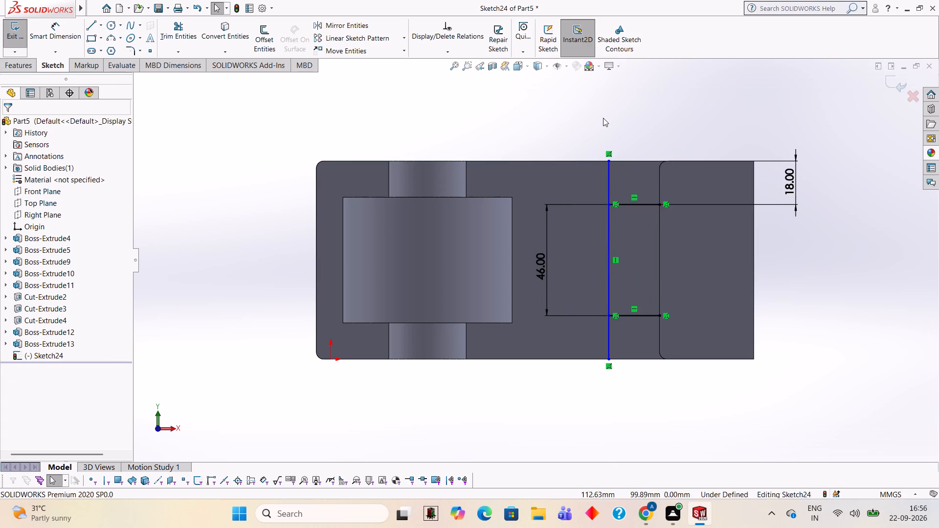
Undo the dimensions, the two horizontal lines and the vertical reference line until Sketch24 is empty.
key("ctrl+z")
key("ctrl+z")
key("ctrl+z")
key("ctrl+z")
key("ctrl+z")
key("ctrl+z")
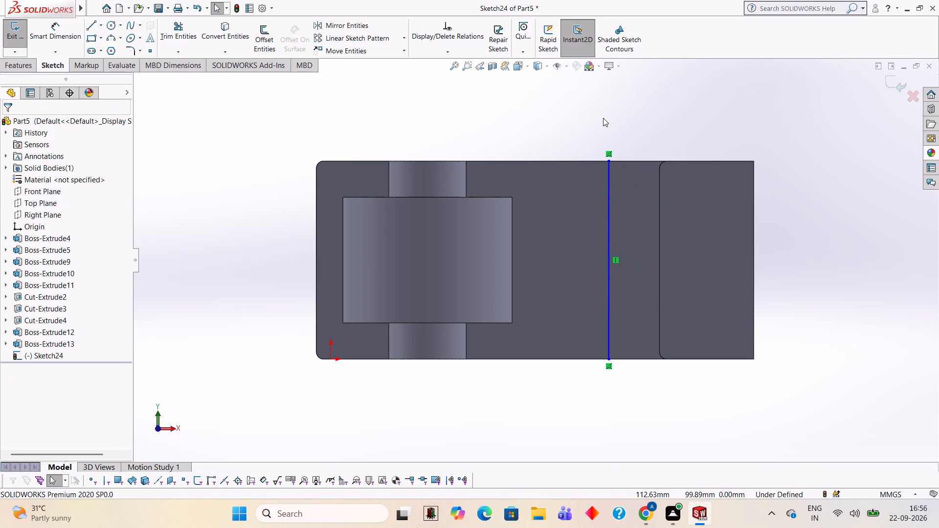
key("ctrl+z")
key("ctrl+z")
key("ctrl+z")
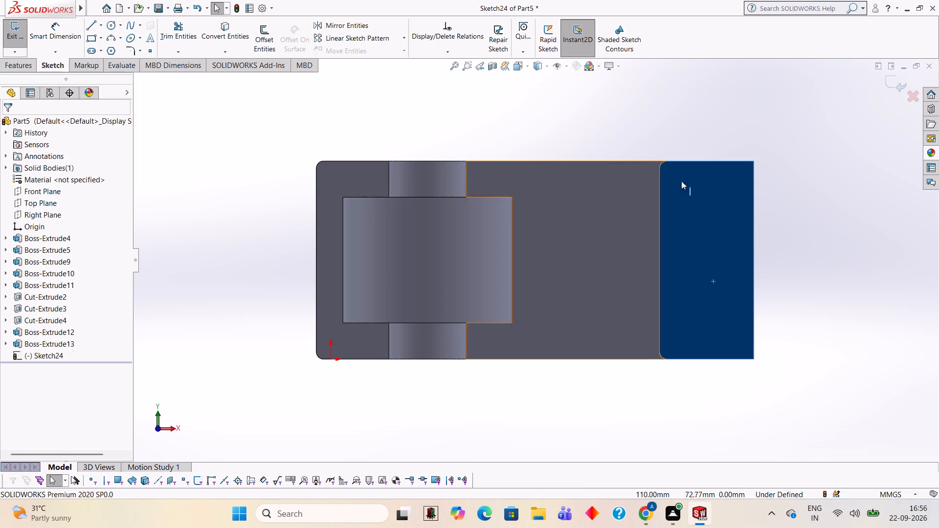
Undo the creation of Sketch24 and the Boss-Extrude13 feature, going back into Sketch23.
left_click(900, 72)
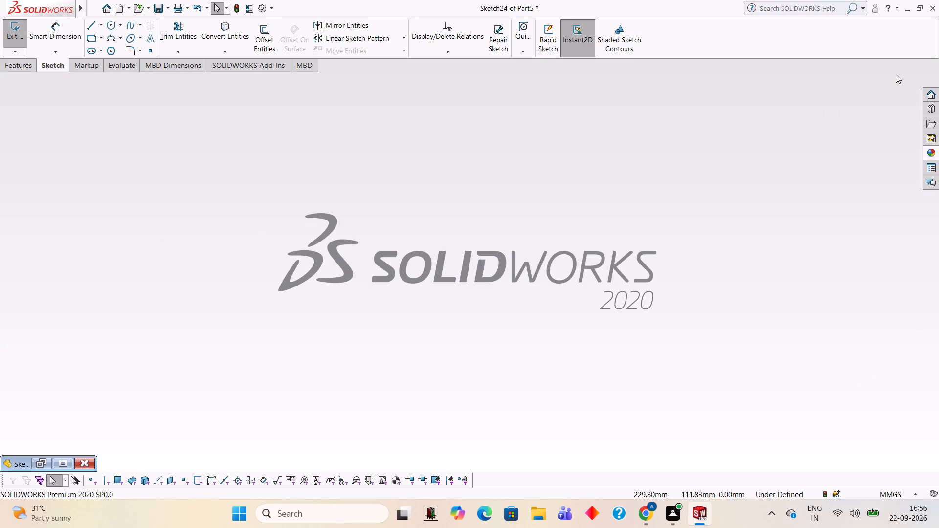
key("ctrl+z")
key("ctrl+z")
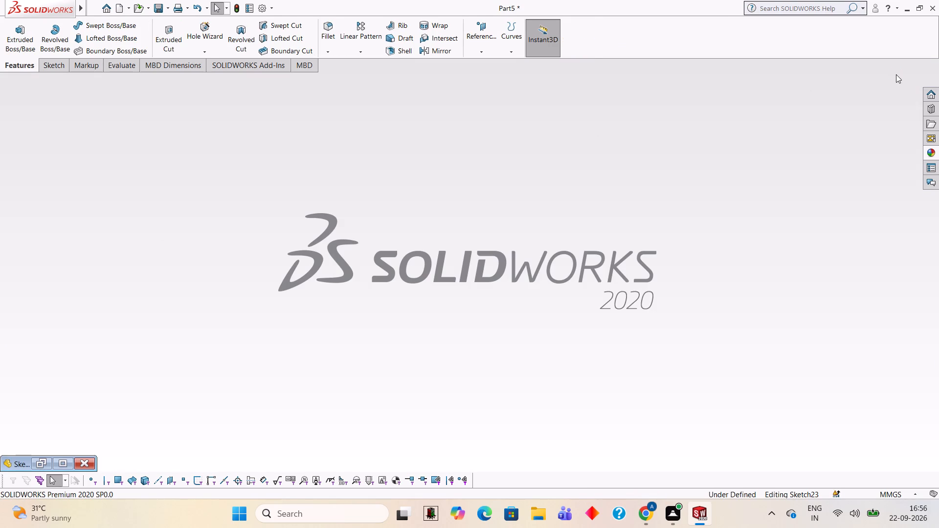
key("ctrl+z")
key("ctrl+z")
key("ctrl+z")
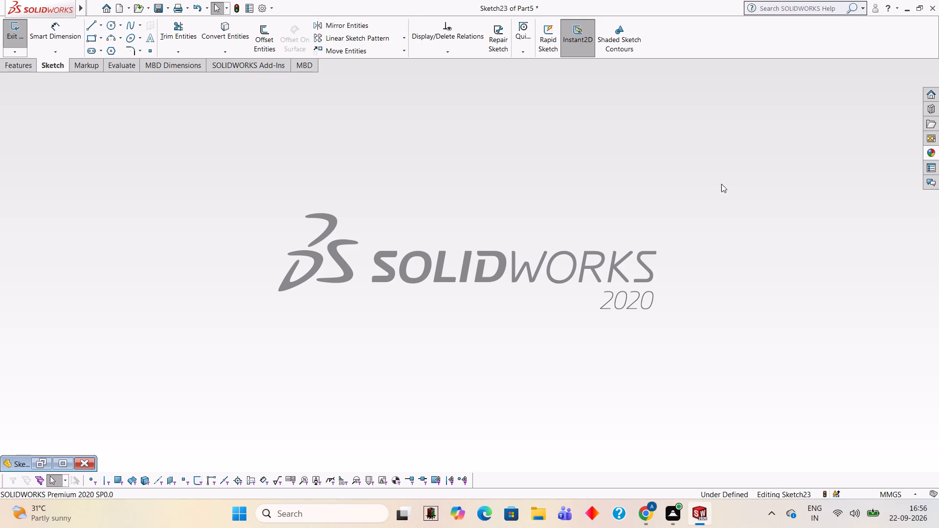
key("ctrl+z")
key("Escape")
key("Escape")
key("Escape")
Undo everything in Sketch23 and the Boss-Extrude12 feature, going back into Sketch22.
key("ctrl+z")
key("ctrl+z")
key("ctrl+z")
key("ctrl+z")
key("ctrl+z")
key("ctrl+z")
key("ctrl+z")
key("ctrl+z")
key("ctrl+z")
key("ctrl+z")
key("ctrl+z")
key("ctrl+z")
key("ctrl+z")
key("ctrl+z")
key("ctrl+z")
key("ctrl+z")
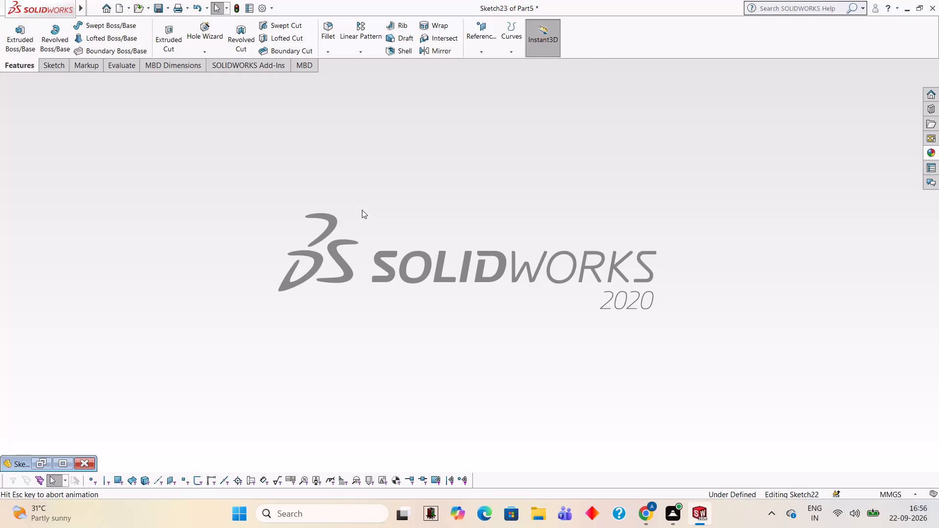
Undo everything in Sketch22 and the Cut-Extrude4 feature, going back into Sketch21 as far as the history allows.
key("ctrl+z")
key("ctrl+z")
key("ctrl+z")
key("ctrl+z")
key("ctrl+z")
key("ctrl+z")
key("ctrl+z")
key("ctrl+z")
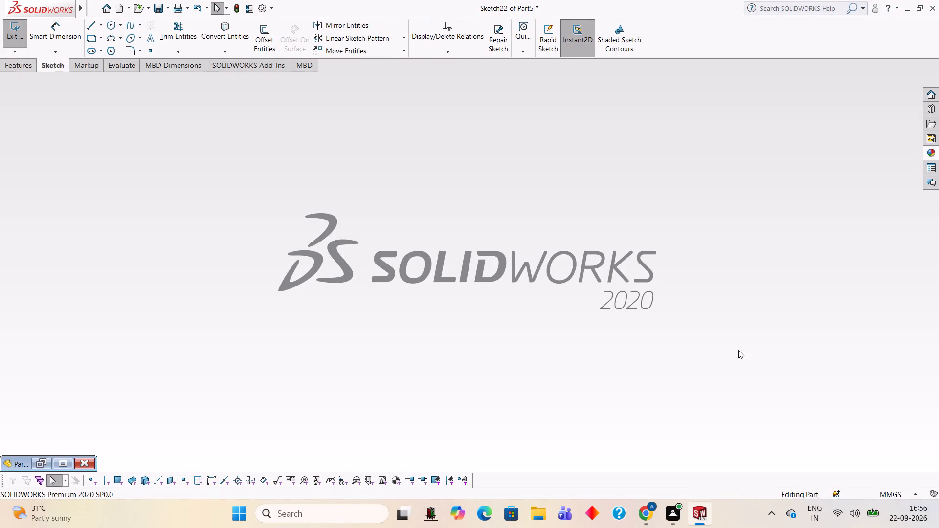
key("ctrl+z")
key("ctrl+z")
key("ctrl+z")
key("ctrl+z")
key("ctrl+z")
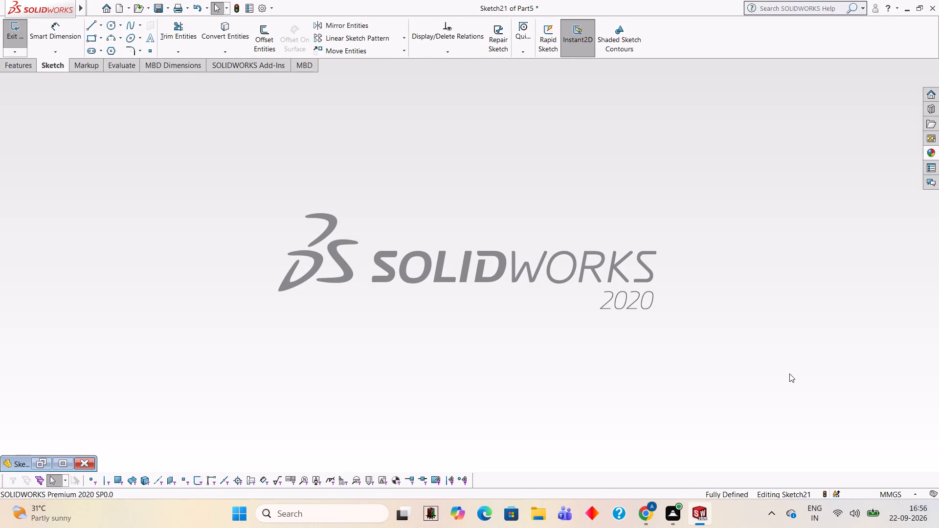
key("ctrl+z")
key("ctrl+z")
key("ctrl+z")
key("ctrl+z")
key("ctrl+z")
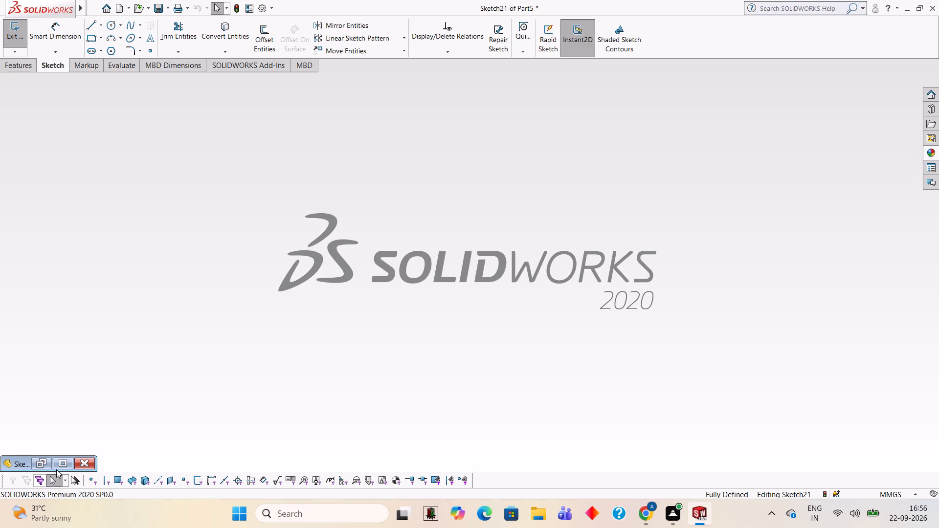
Restore the minimised part window, clear the line selection and exit Sketch21.
left_click(45, 458)
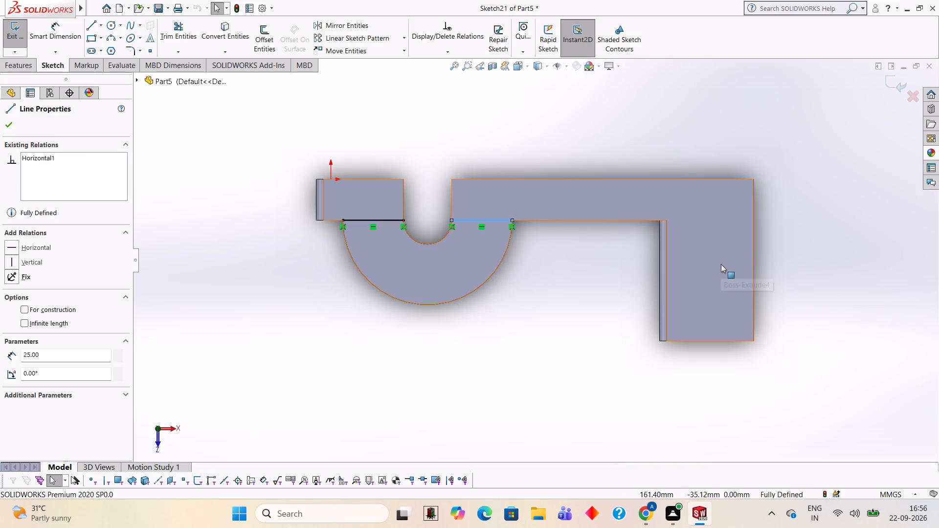
key("Escape")
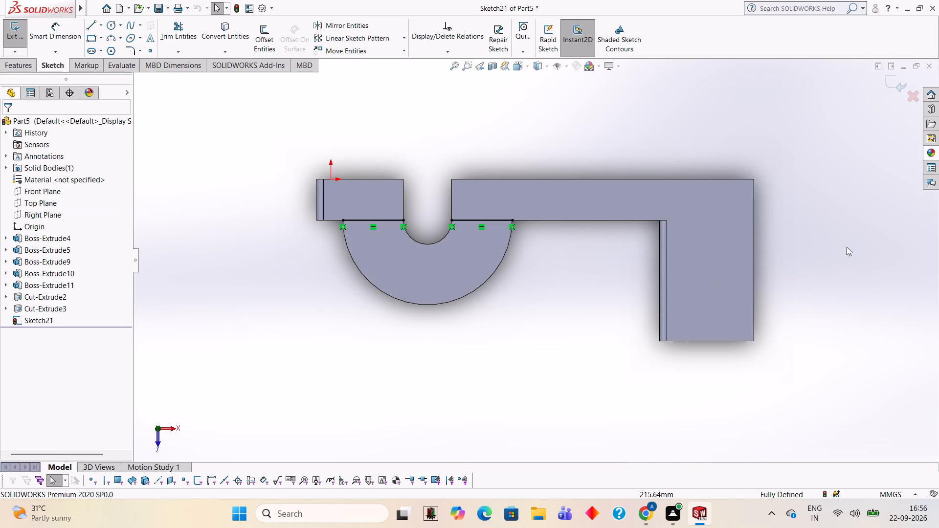
middle_click_drag(748, 360, 745, 198)
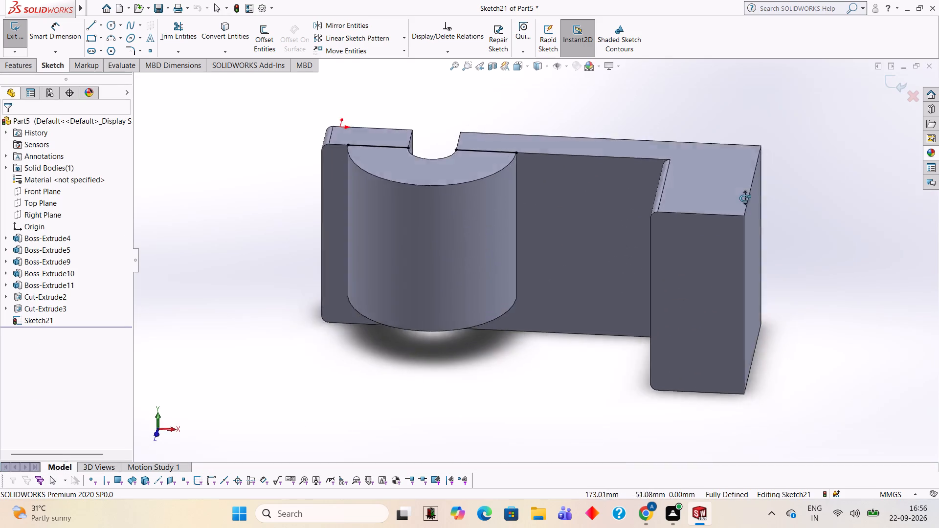
middle_click_drag(745, 198, 773, 181)
left_click(894, 84)
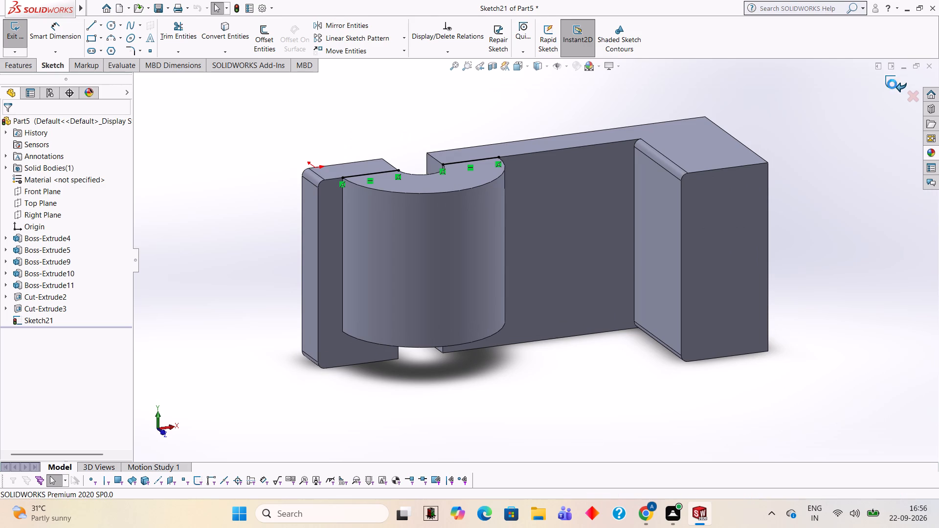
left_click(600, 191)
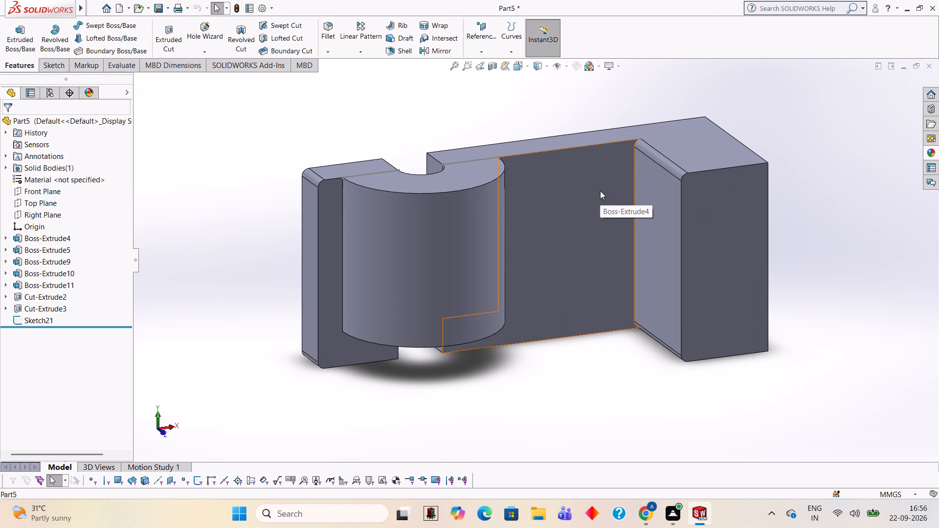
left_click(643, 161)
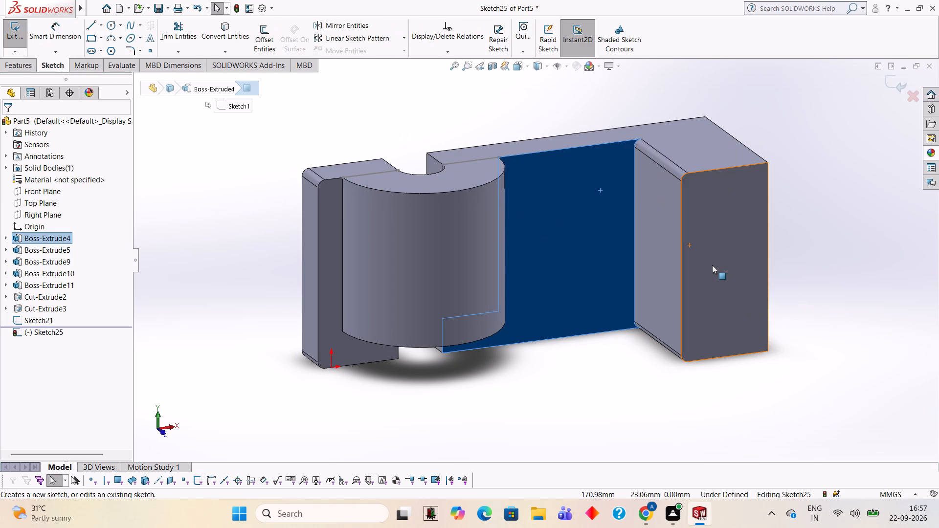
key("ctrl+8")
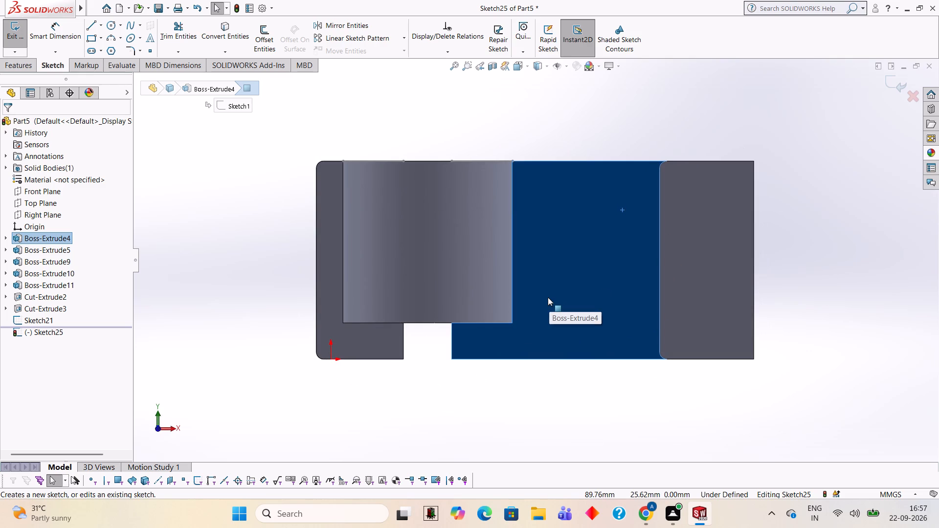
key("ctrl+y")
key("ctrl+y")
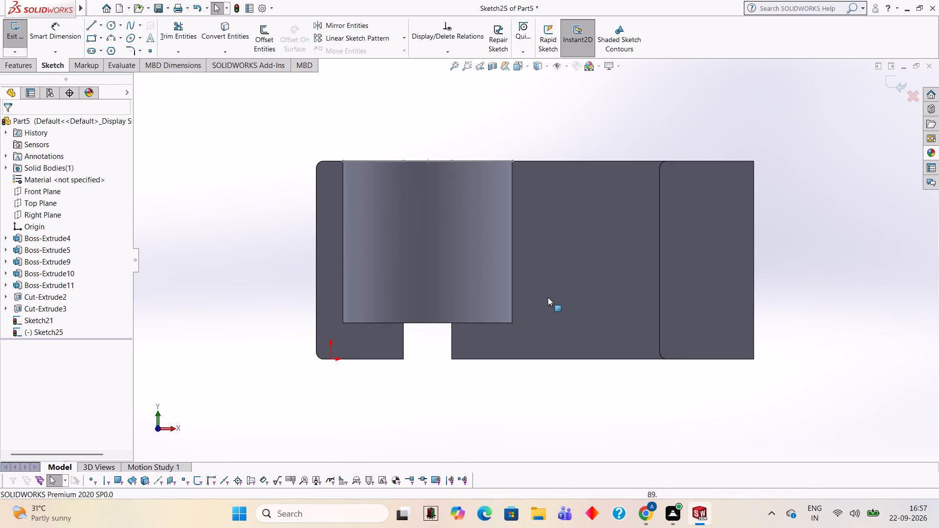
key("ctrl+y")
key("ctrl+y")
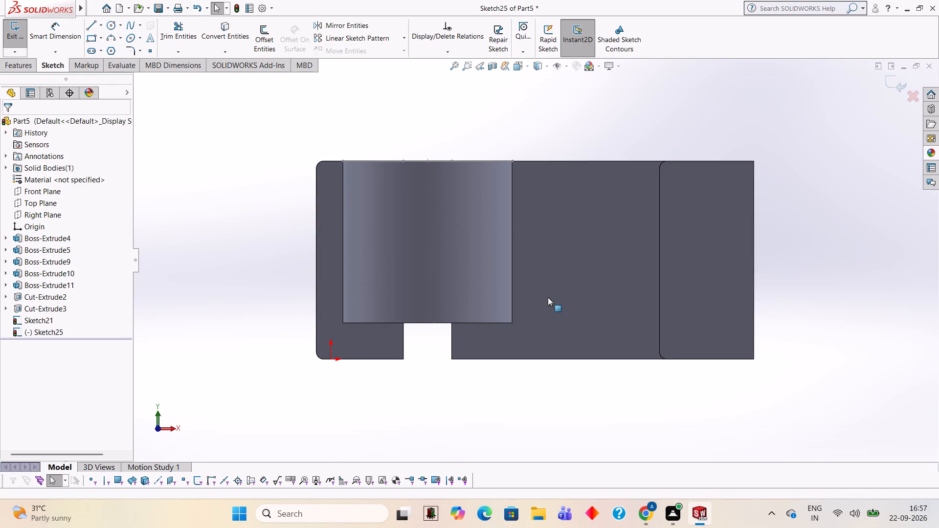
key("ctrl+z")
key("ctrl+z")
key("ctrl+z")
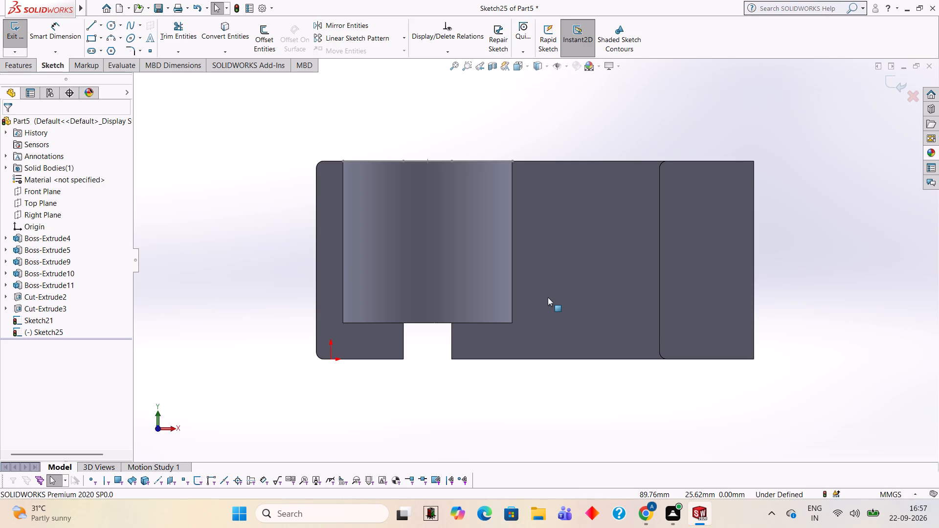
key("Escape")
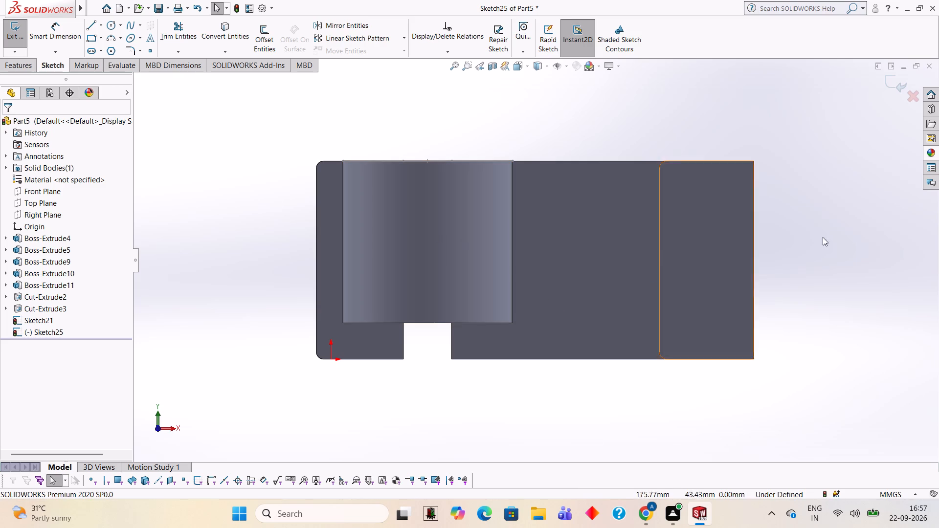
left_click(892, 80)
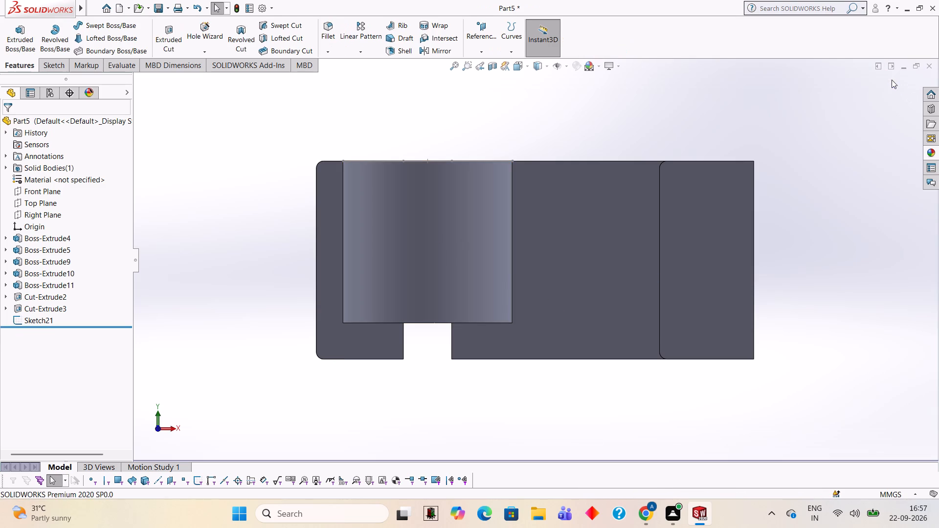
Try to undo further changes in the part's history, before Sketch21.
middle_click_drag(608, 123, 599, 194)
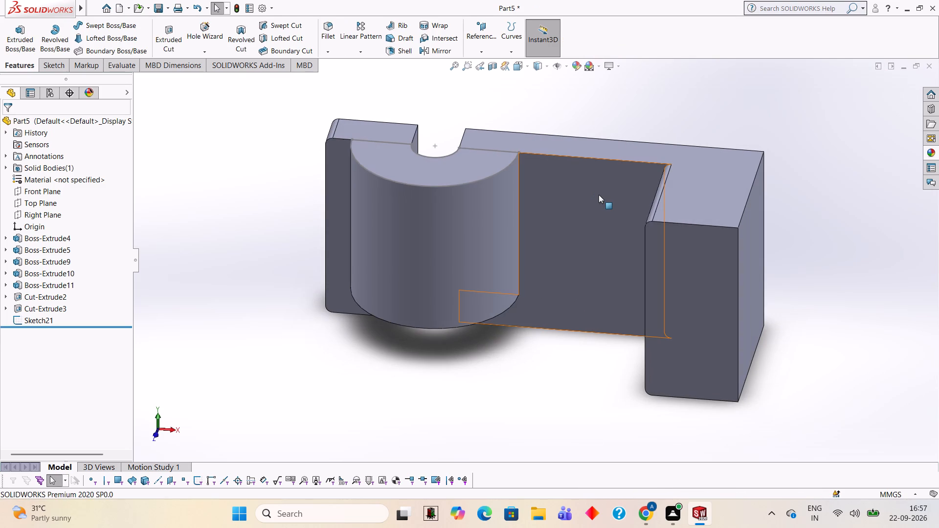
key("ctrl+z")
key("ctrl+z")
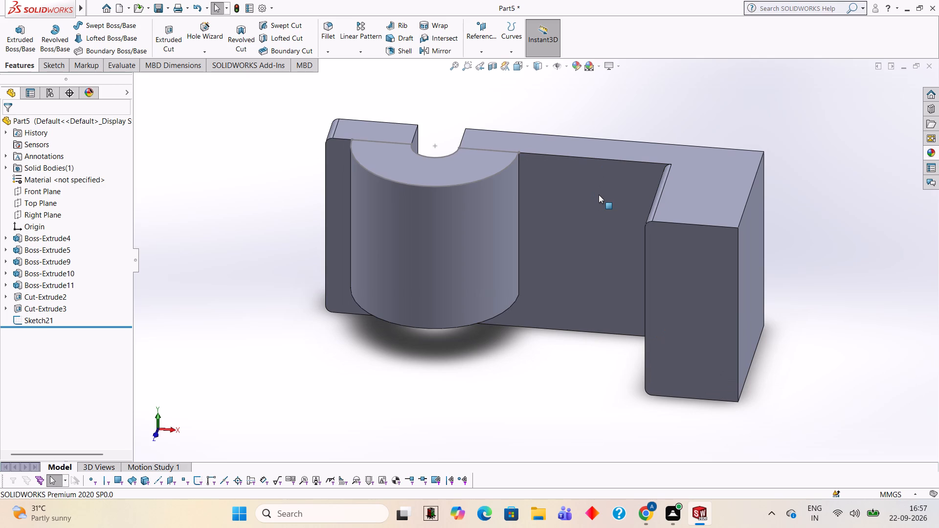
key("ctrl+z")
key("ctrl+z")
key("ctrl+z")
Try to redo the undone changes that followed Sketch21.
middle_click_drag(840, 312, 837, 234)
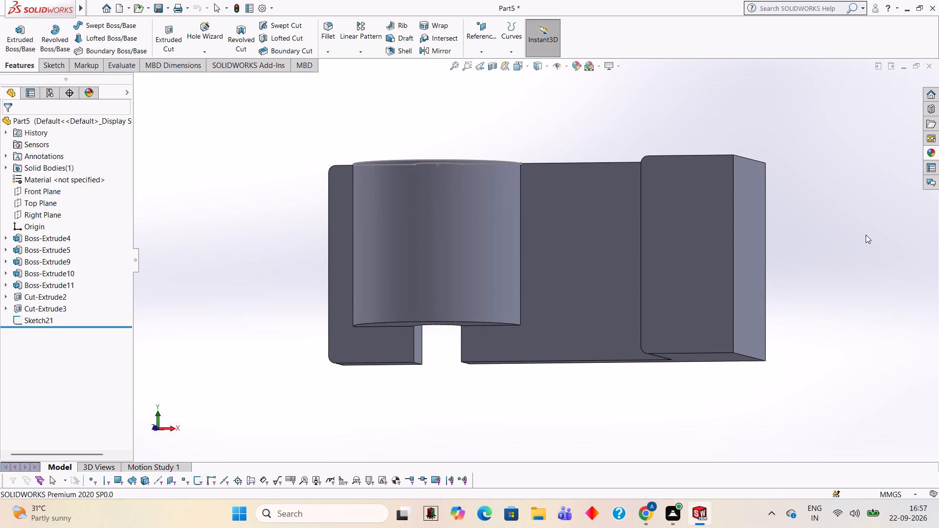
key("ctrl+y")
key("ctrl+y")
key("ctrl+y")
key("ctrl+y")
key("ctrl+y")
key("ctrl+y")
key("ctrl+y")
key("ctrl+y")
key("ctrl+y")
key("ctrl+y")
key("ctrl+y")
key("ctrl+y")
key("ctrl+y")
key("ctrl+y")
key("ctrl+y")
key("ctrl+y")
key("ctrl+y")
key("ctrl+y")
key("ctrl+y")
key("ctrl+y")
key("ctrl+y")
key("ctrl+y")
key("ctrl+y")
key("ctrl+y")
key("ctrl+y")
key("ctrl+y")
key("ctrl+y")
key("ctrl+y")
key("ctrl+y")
Open a new sketch on the bracket's top face, which includes the semicircular boss.
middle_click_drag(831, 360, 834, 360)
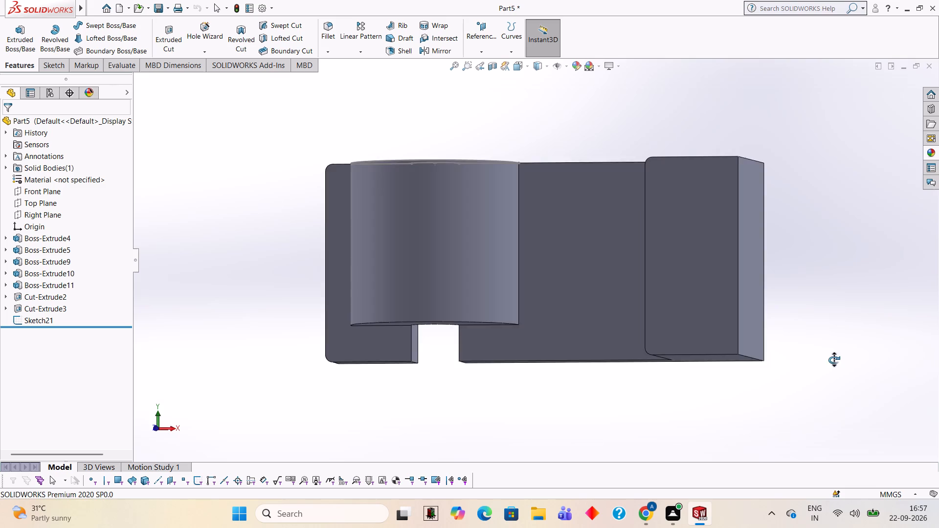
middle_click_drag(834, 360, 819, 432)
middle_click_drag(856, 340, 836, 337)
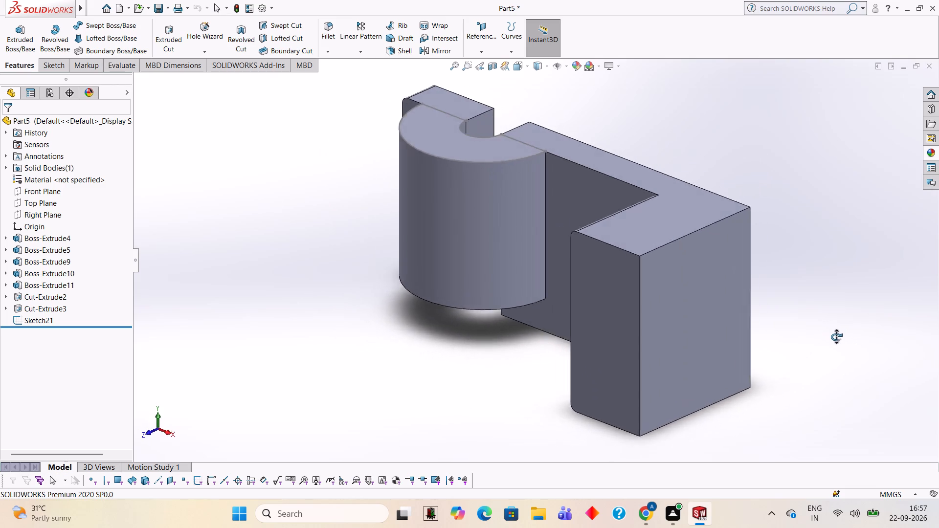
middle_click_drag(836, 337, 888, 364)
middle_click_drag(848, 289, 858, 389)
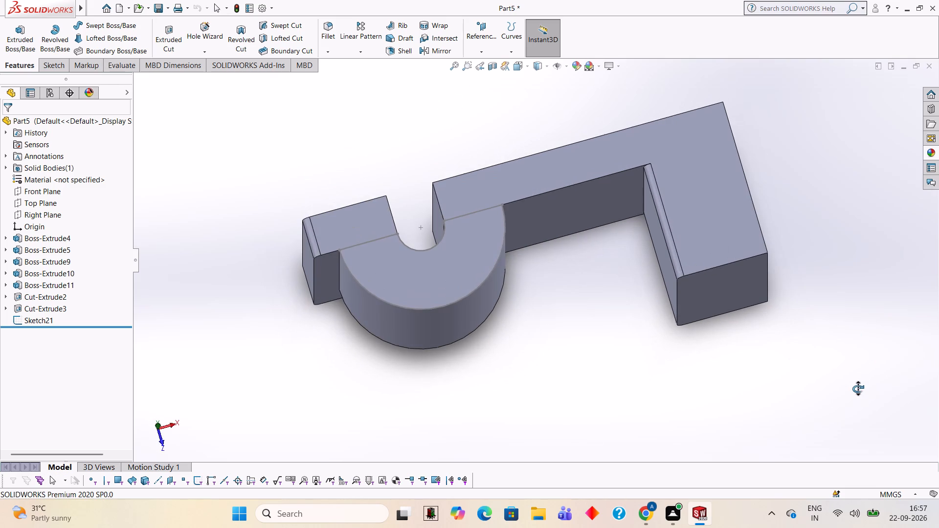
middle_click_drag(858, 389, 838, 396)
middle_click_drag(854, 273, 855, 291)
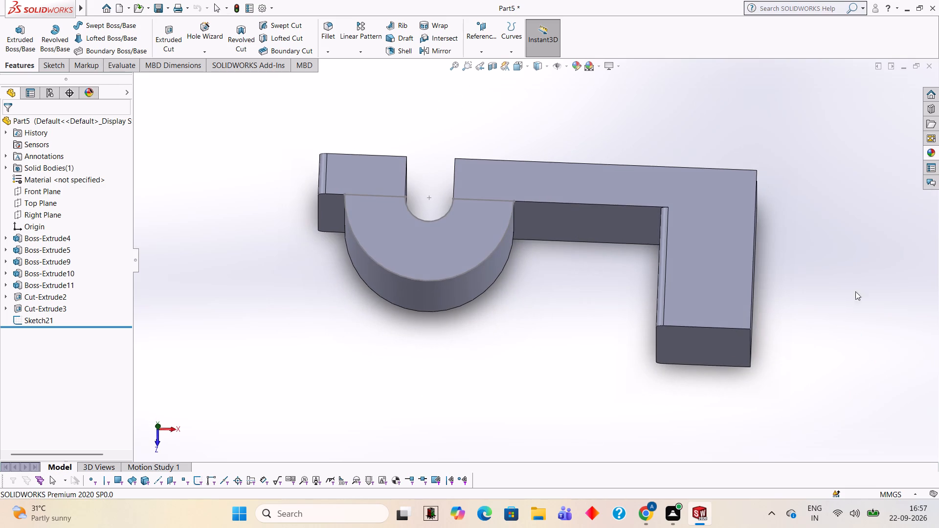
middle_click_drag(855, 291, 857, 369)
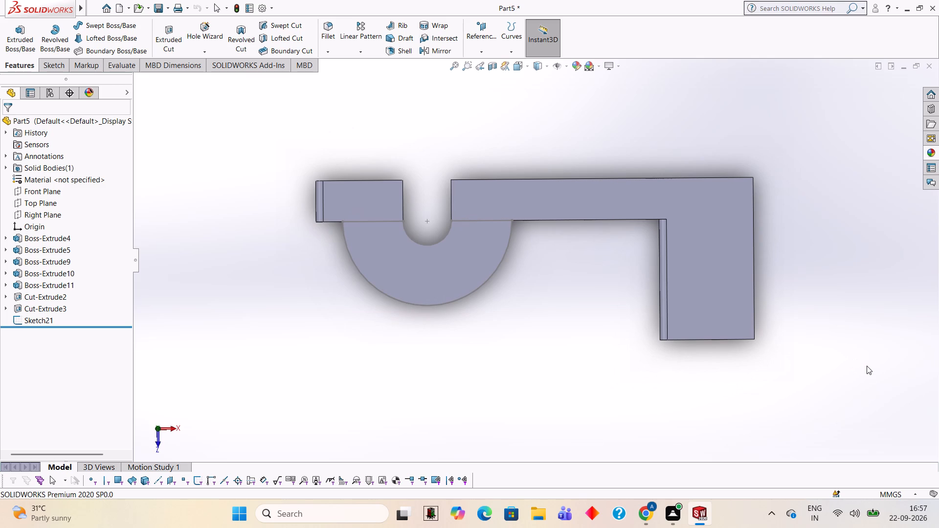
left_click(453, 249)
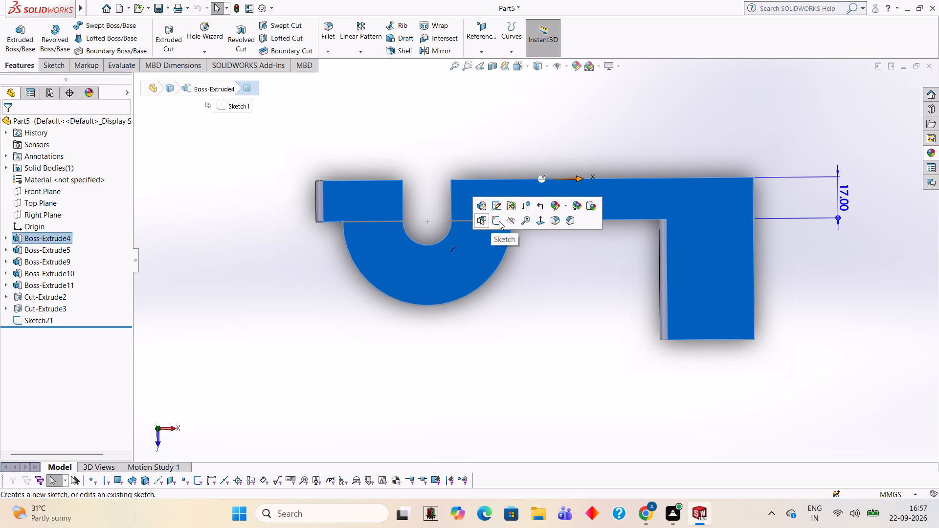
left_click(499, 221)
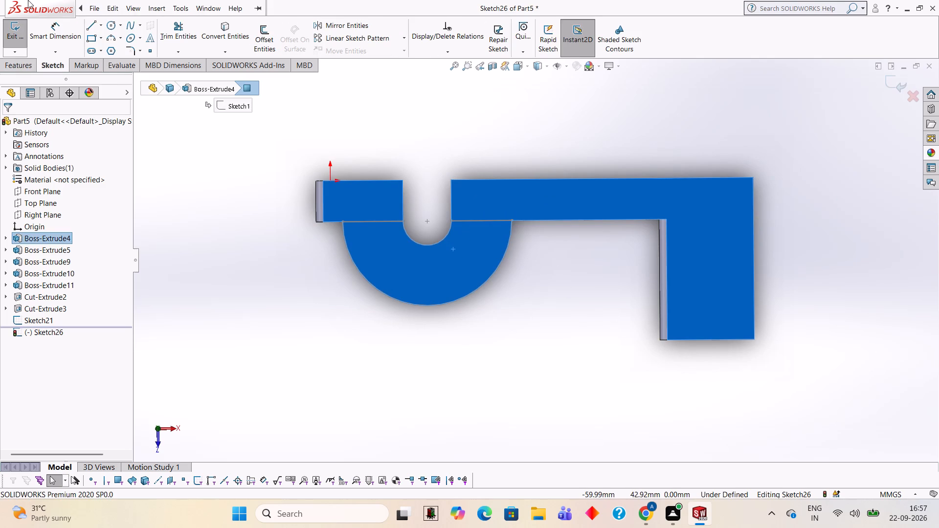
Draw two 25 mm horizontal lines along the semicircular boss's straight edge, one on each side of the U-shaped slot.
left_click(96, 29)
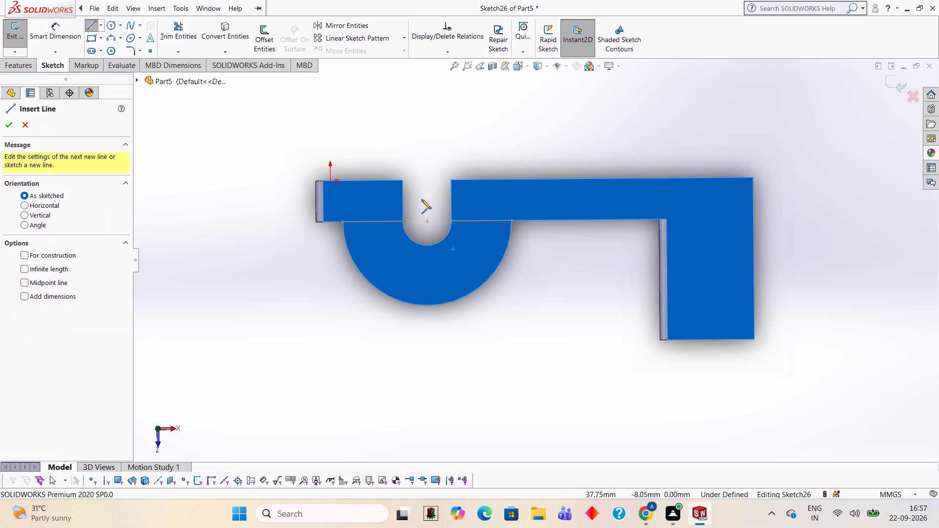
left_click(401, 223)
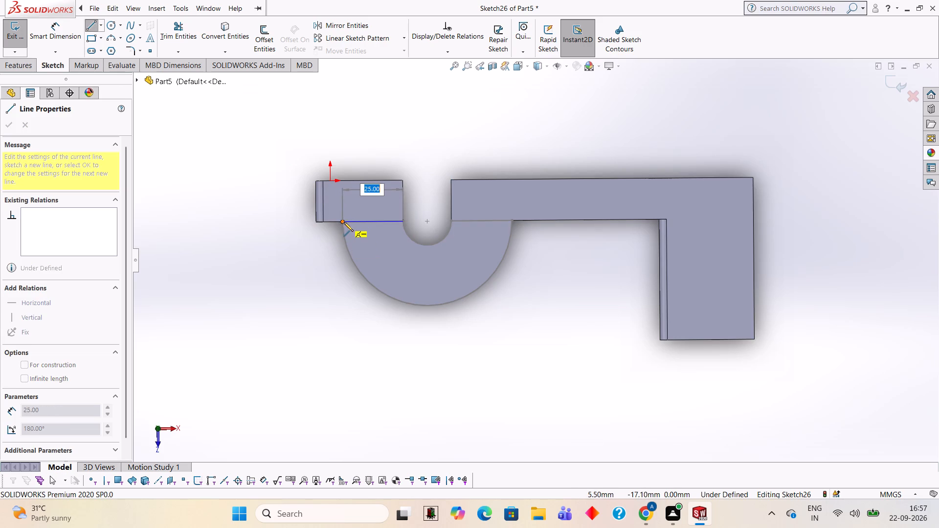
left_click(343, 222)
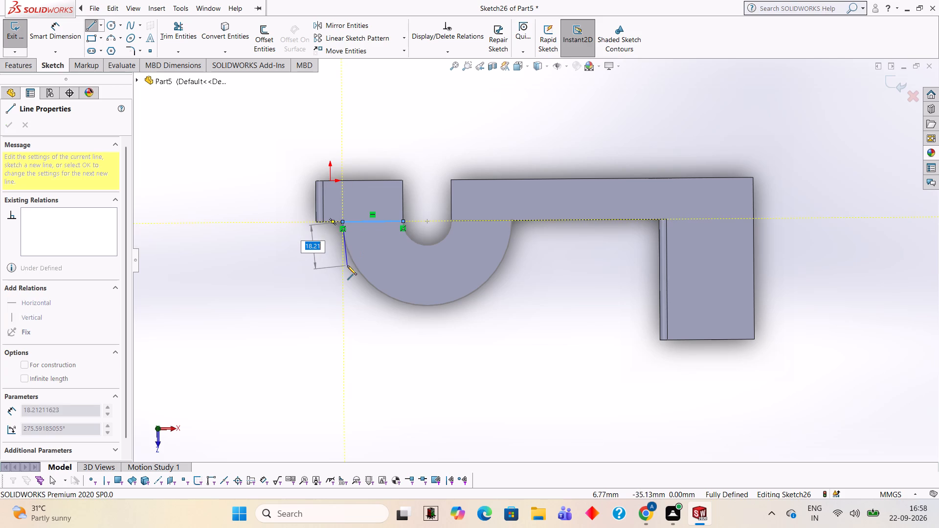
key("Escape")
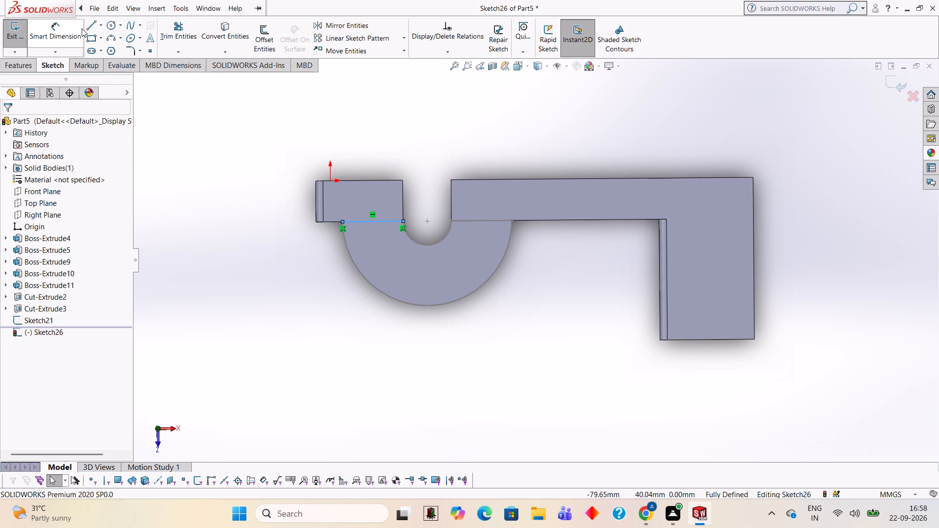
left_click(90, 29)
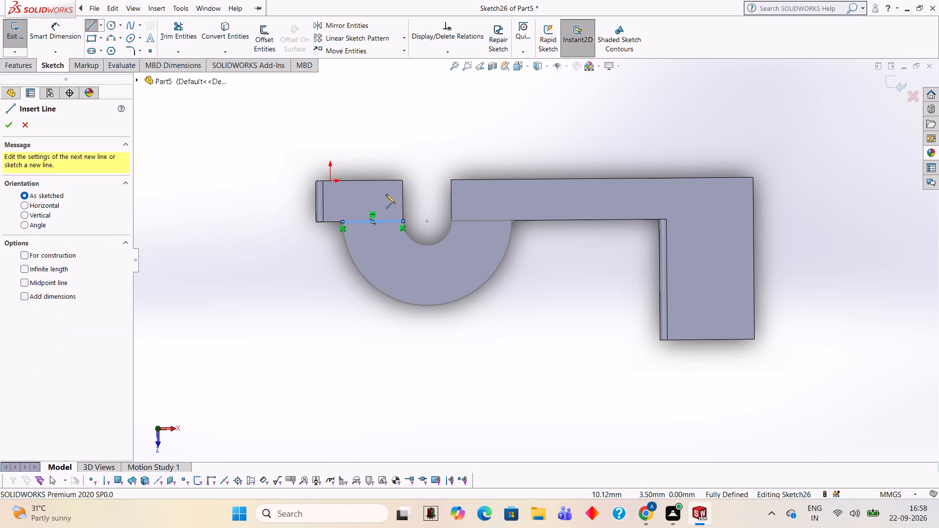
left_click(451, 220)
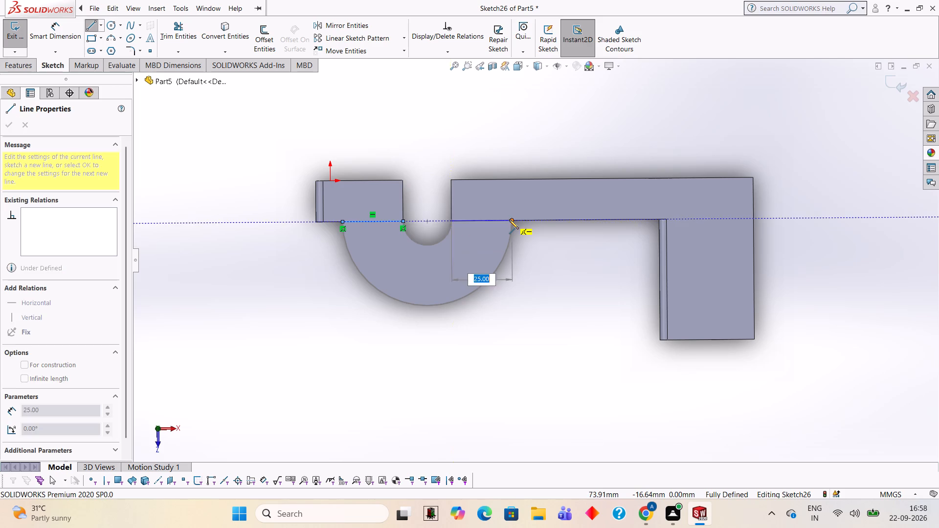
left_click(509, 220)
key("Escape")
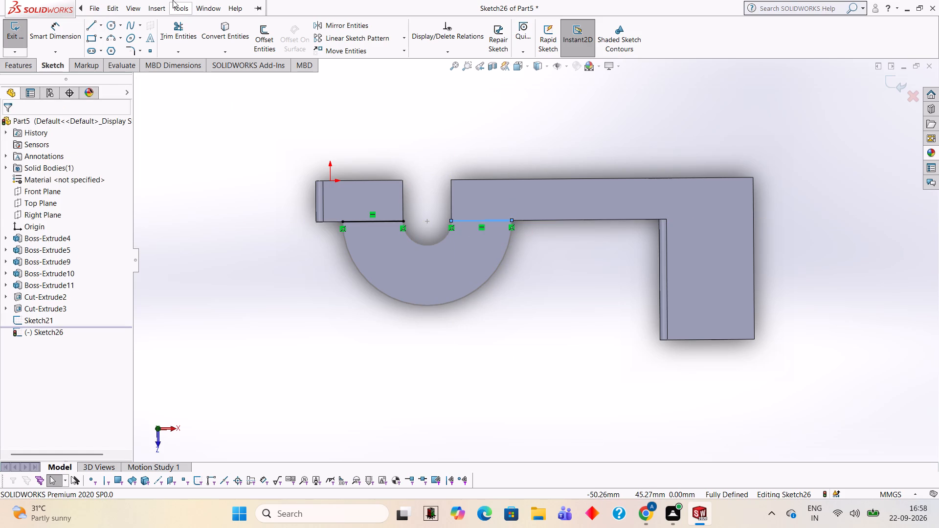
Draw a 35 mm radius circle centred on the slot's arc centre and trim away the half beyond the semicircular boss.
left_click(112, 29)
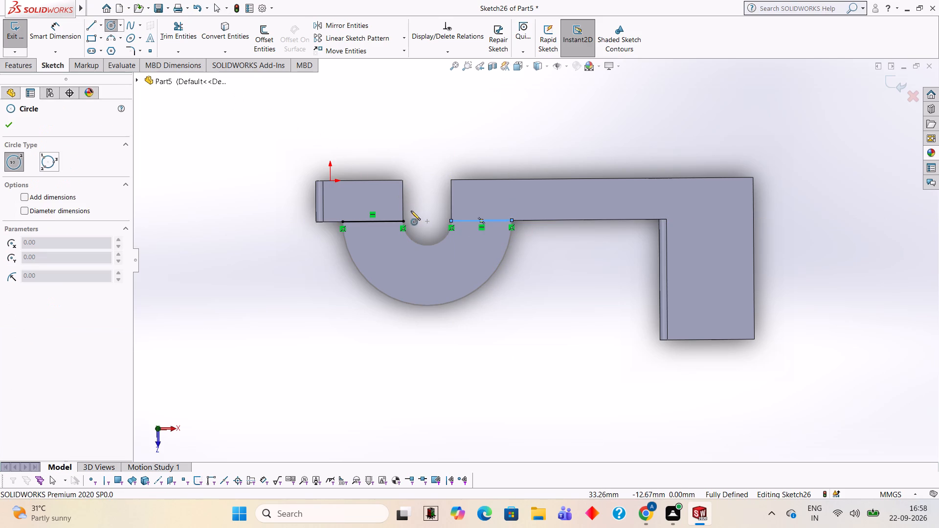
left_click(428, 220)
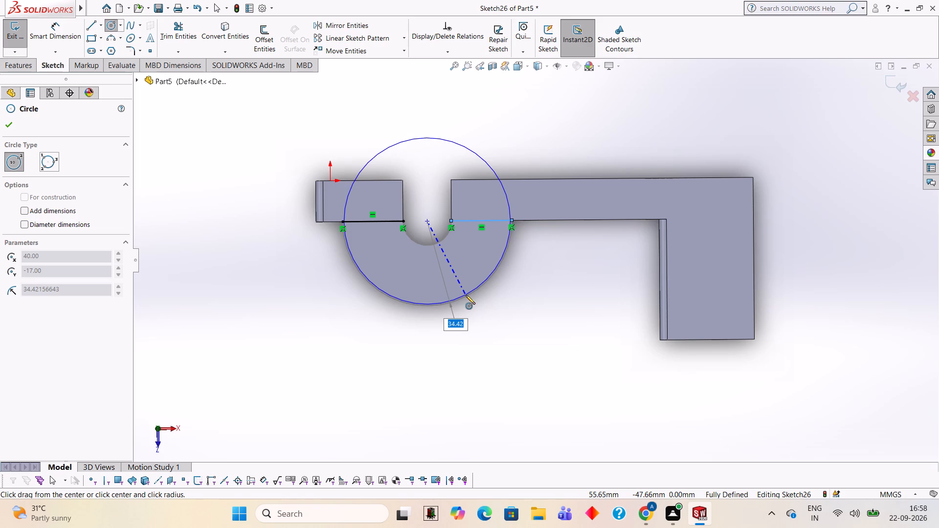
type("35")
key("Return")
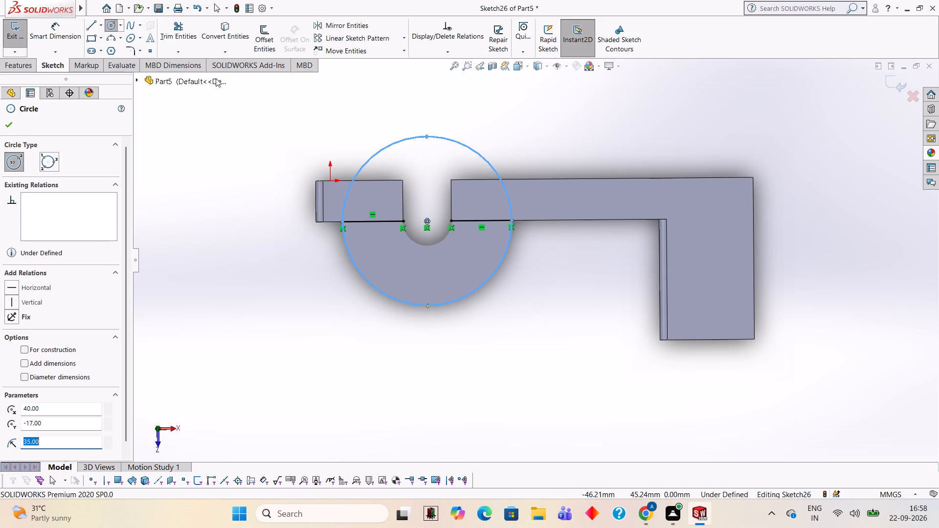
left_click(188, 29)
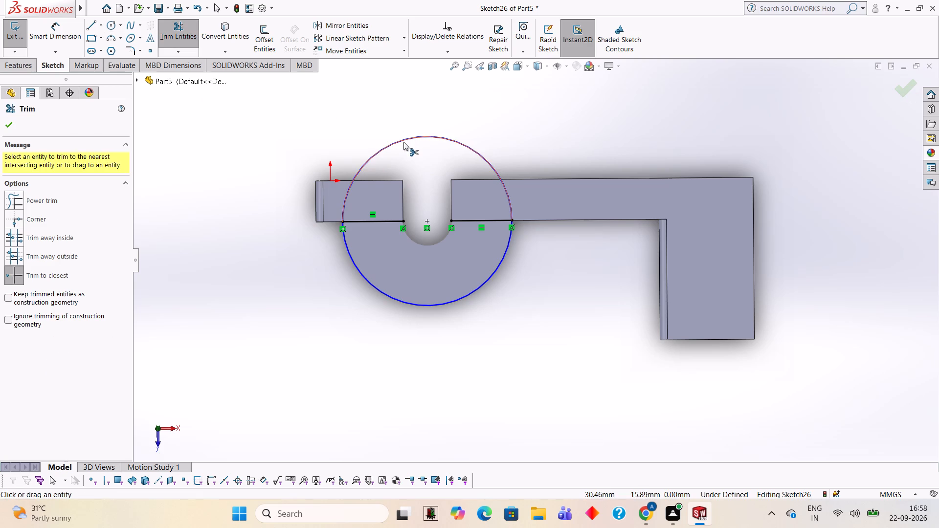
left_click(402, 142)
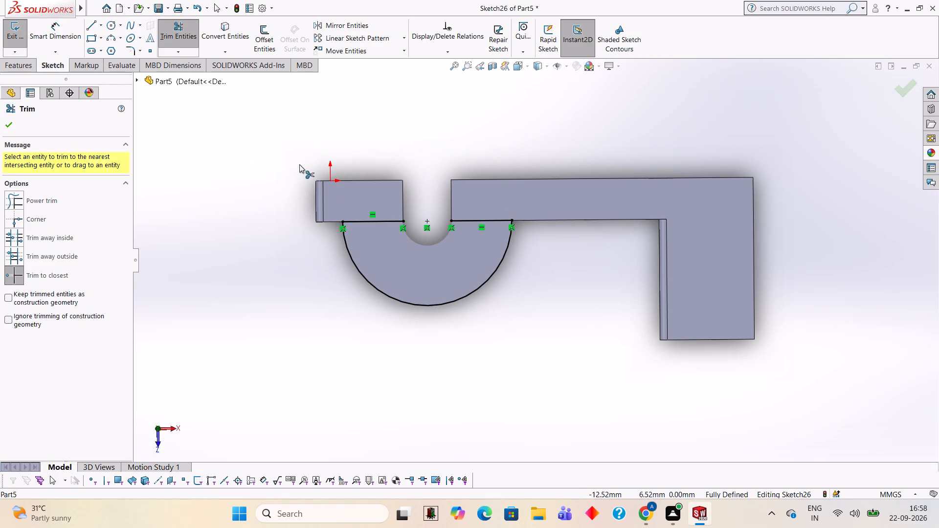
Draw a 10 mm radius circle centred on the slot's arc centre and trim away the half inside the open slot.
left_click(115, 28)
left_click(427, 222)
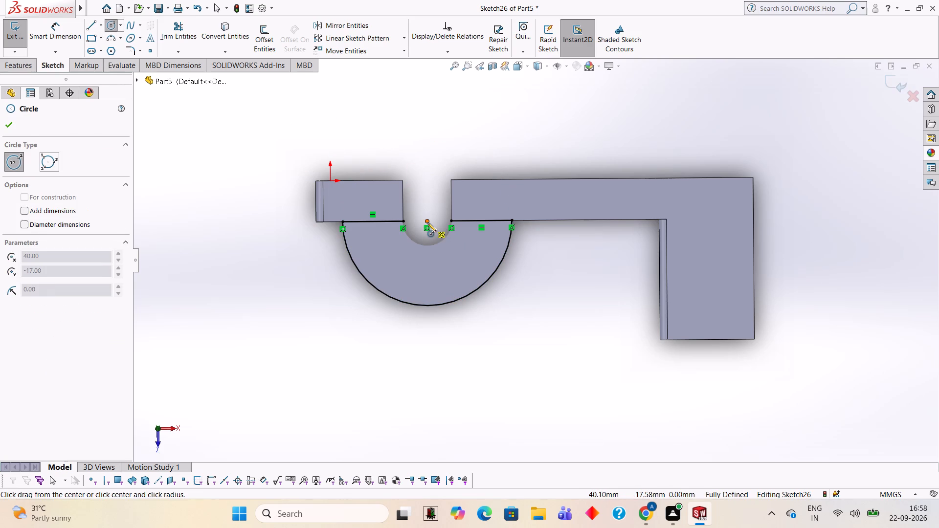
type("10")
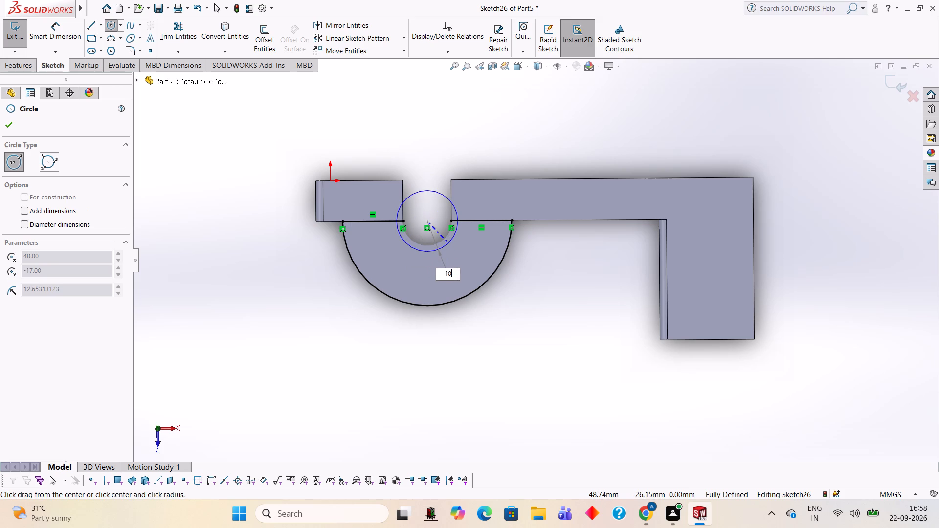
key("Return")
left_click(181, 24)
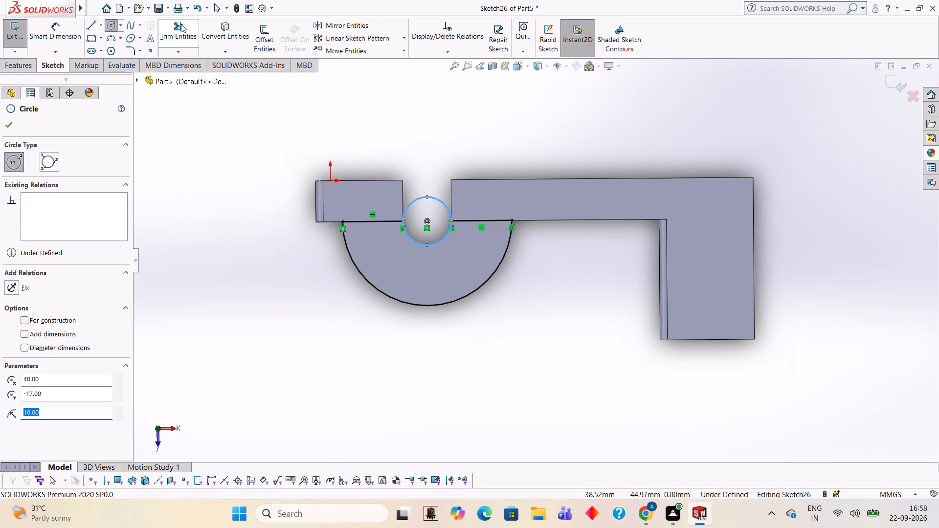
left_click(415, 202)
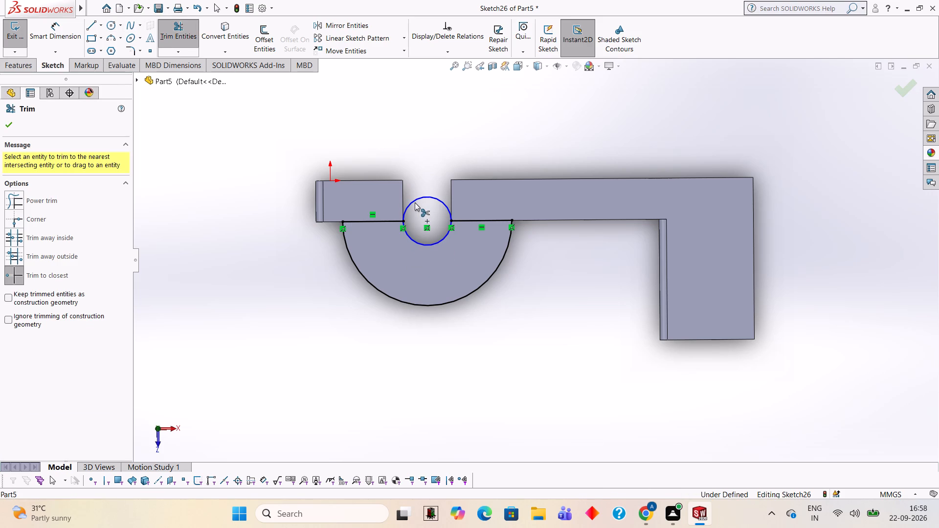
Cut-extrude the closed semicircular profile as a blind cut 15 mm deep into the boss.
left_click(22, 67)
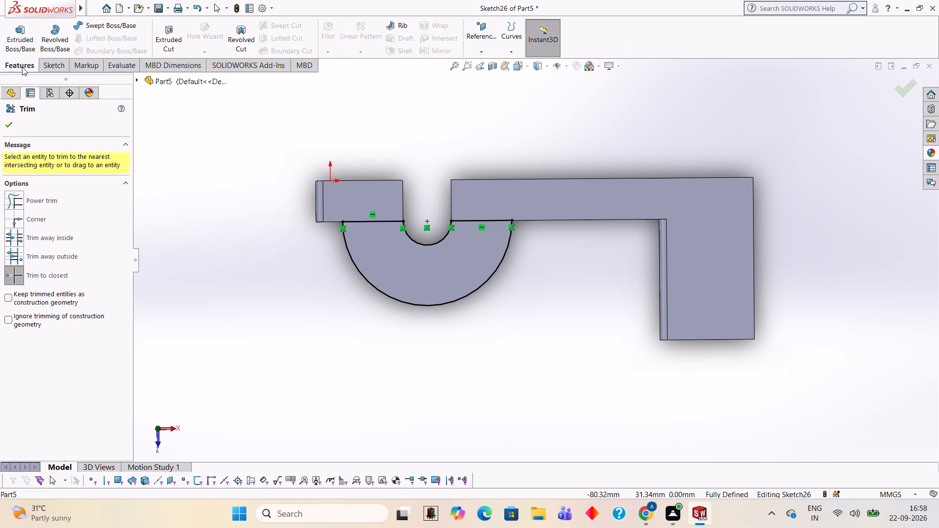
left_click(179, 42)
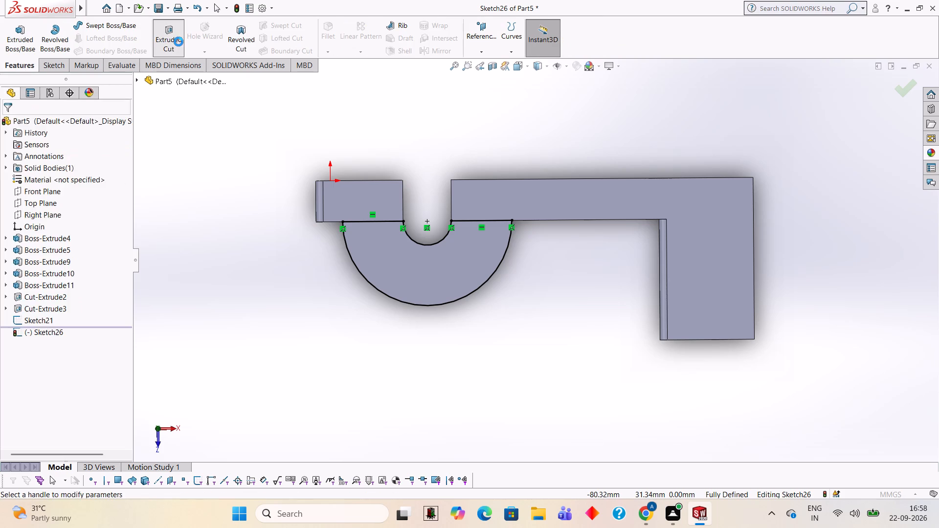
middle_click_drag(540, 319, 552, 252)
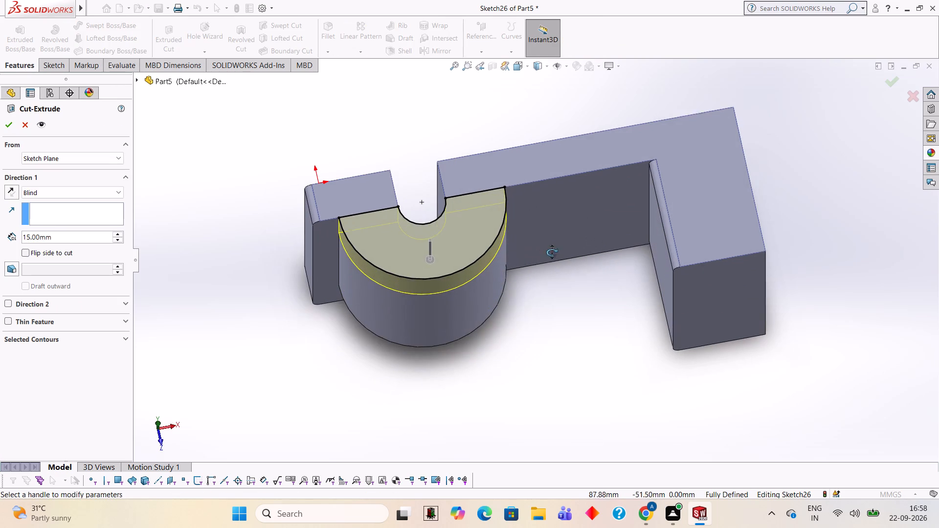
middle_click_drag(552, 252, 552, 242)
middle_click_drag(585, 277, 573, 230)
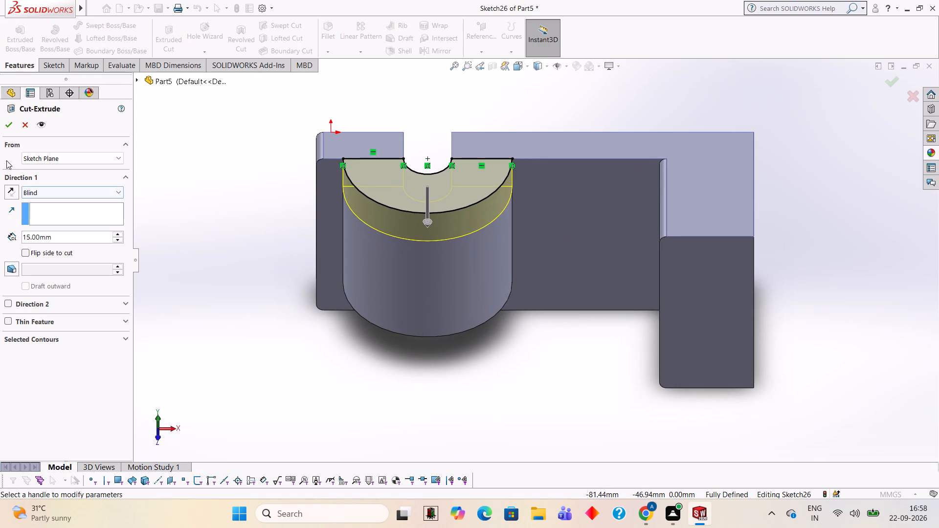
left_click(4, 123)
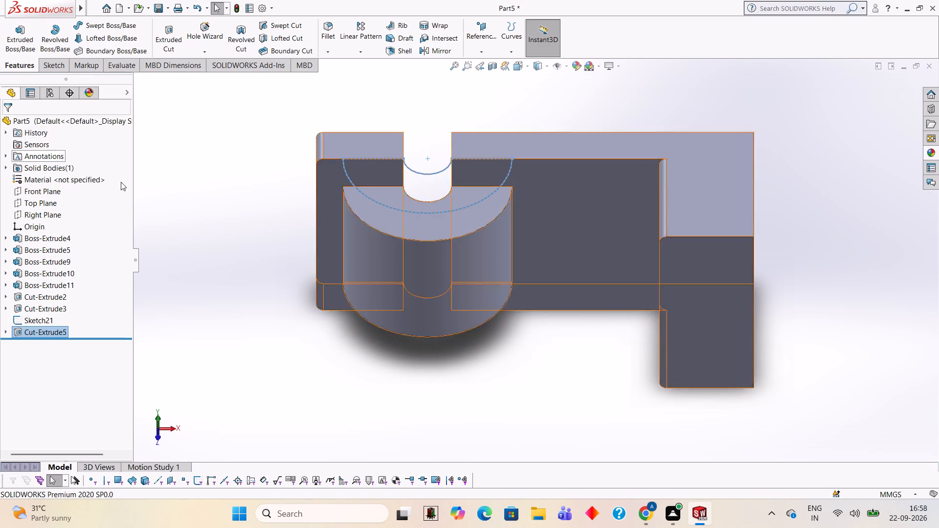
left_click(177, 190)
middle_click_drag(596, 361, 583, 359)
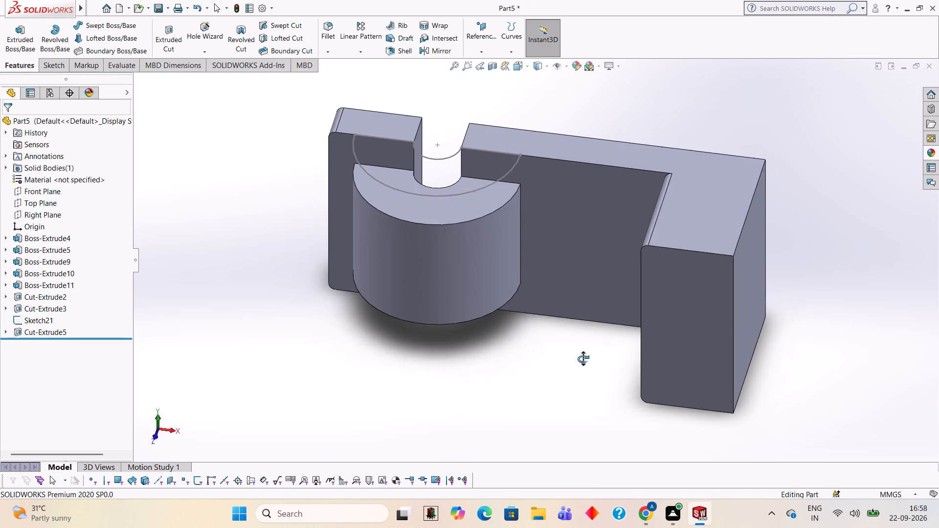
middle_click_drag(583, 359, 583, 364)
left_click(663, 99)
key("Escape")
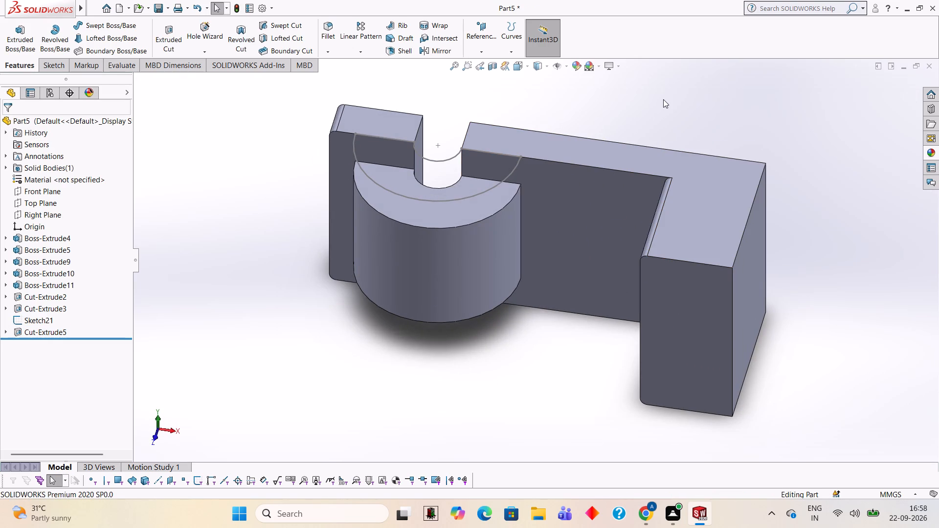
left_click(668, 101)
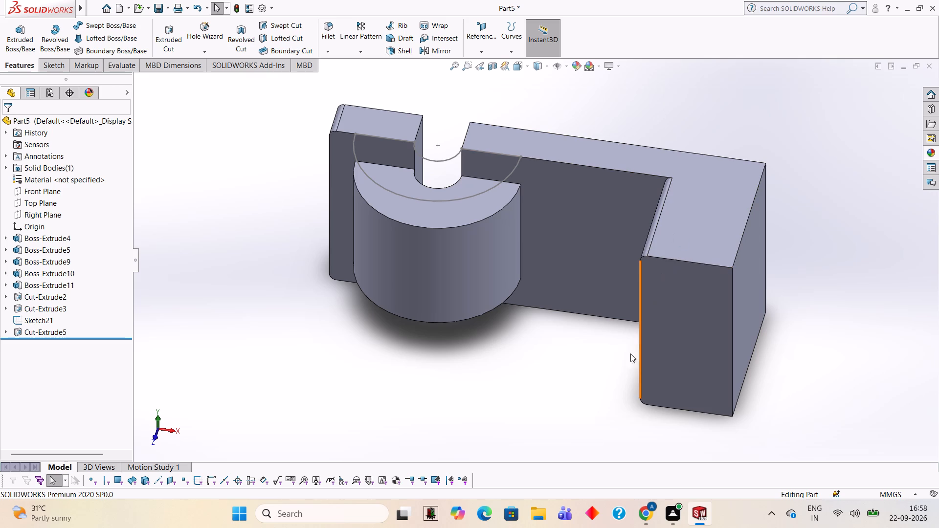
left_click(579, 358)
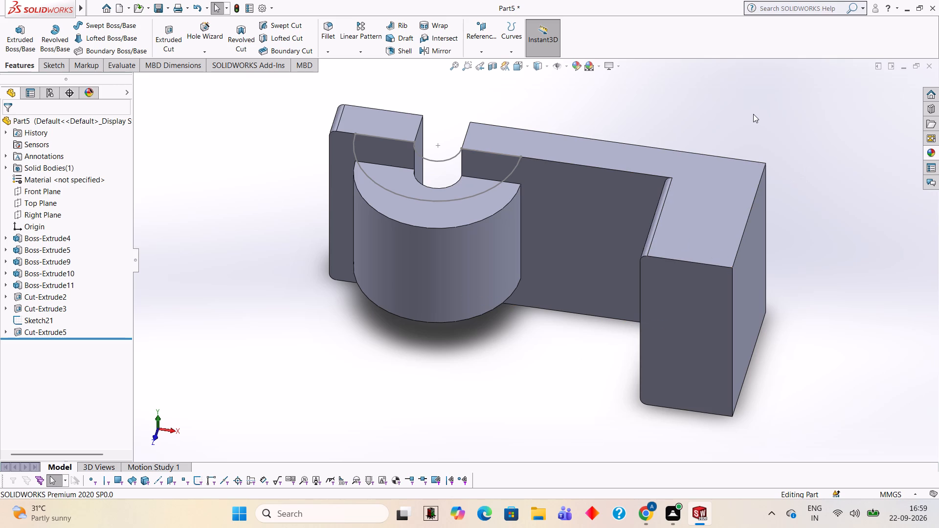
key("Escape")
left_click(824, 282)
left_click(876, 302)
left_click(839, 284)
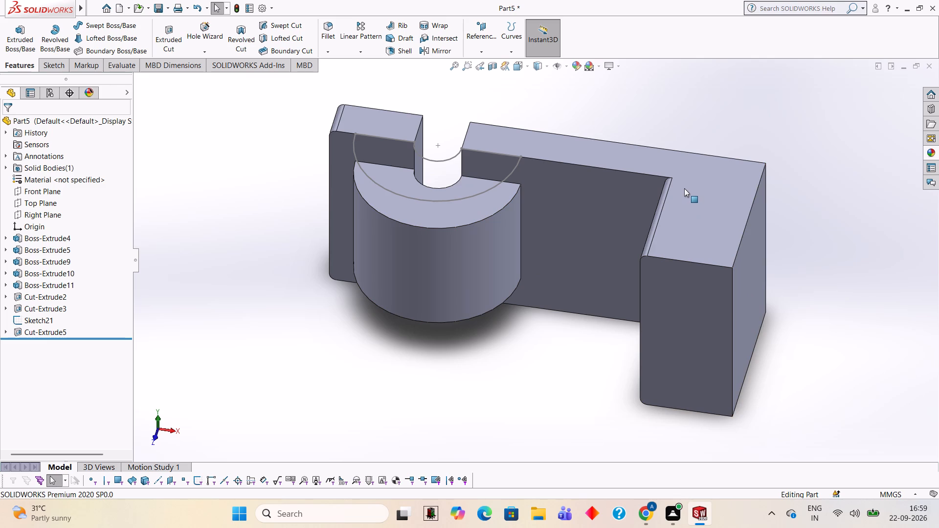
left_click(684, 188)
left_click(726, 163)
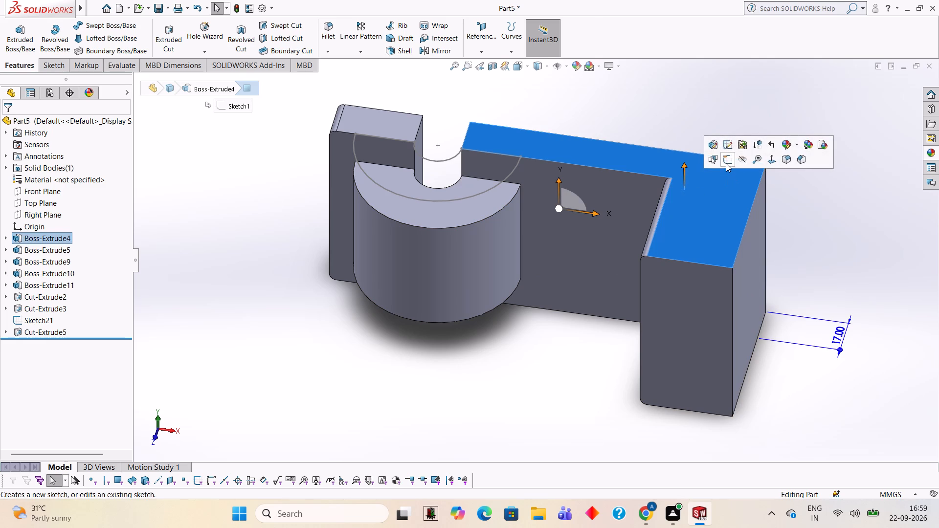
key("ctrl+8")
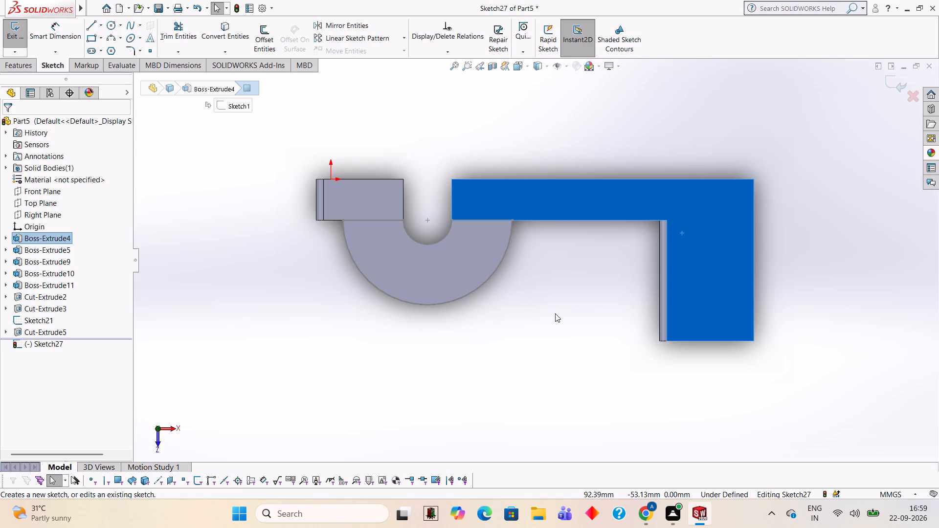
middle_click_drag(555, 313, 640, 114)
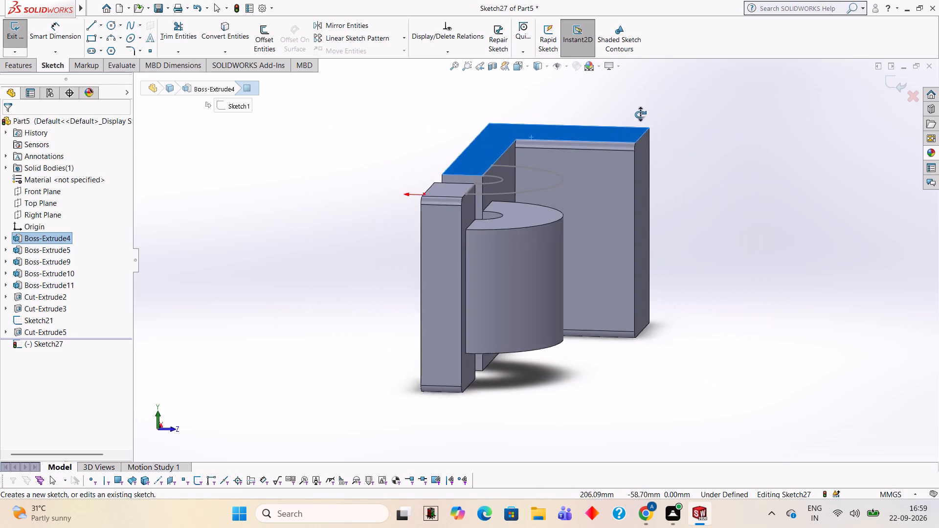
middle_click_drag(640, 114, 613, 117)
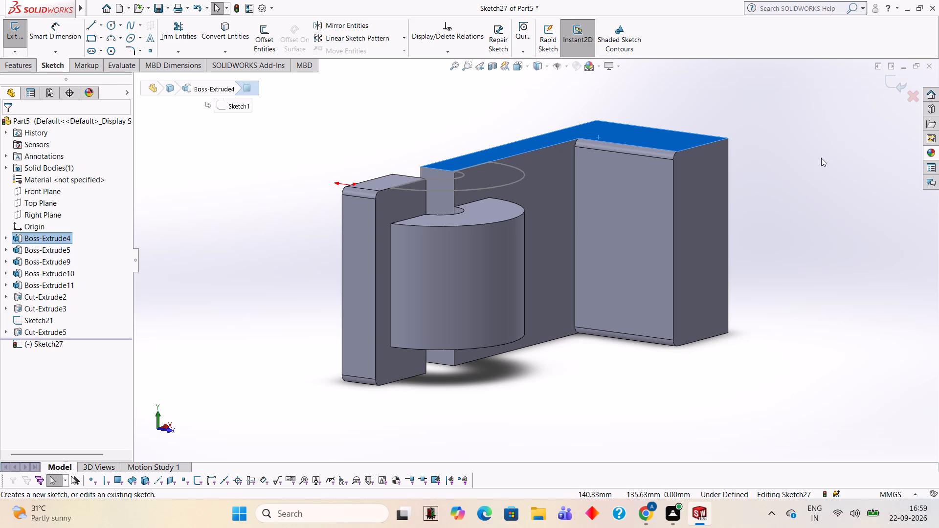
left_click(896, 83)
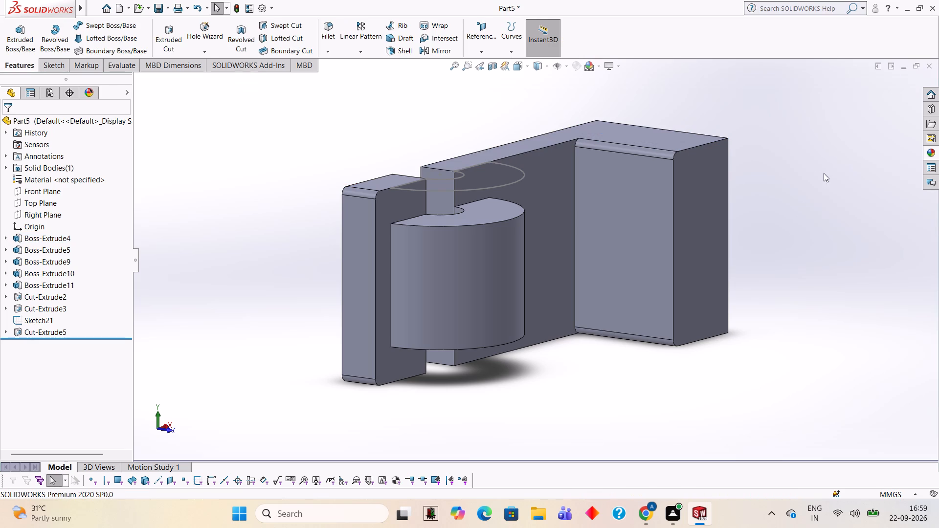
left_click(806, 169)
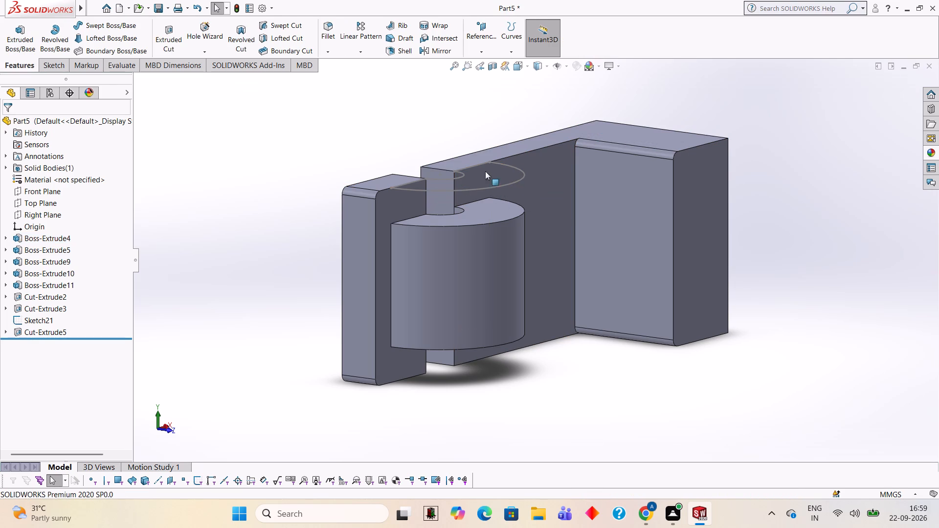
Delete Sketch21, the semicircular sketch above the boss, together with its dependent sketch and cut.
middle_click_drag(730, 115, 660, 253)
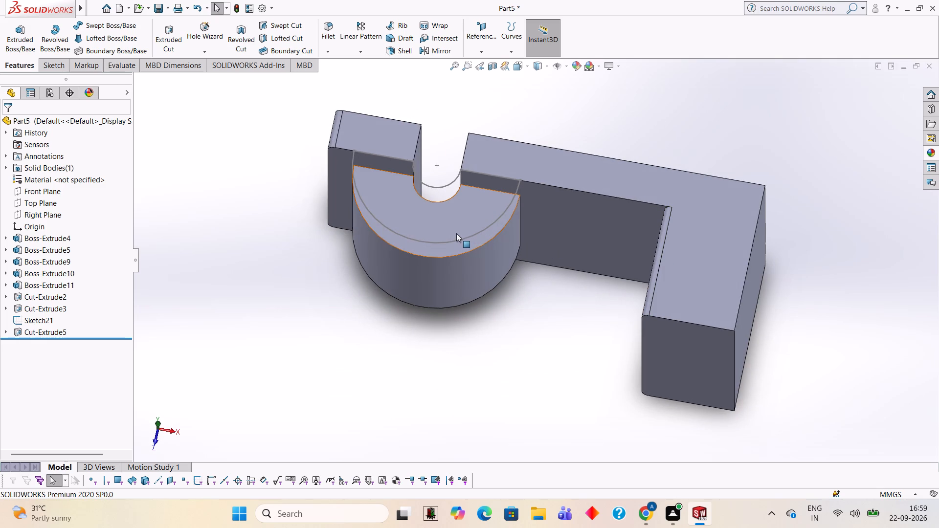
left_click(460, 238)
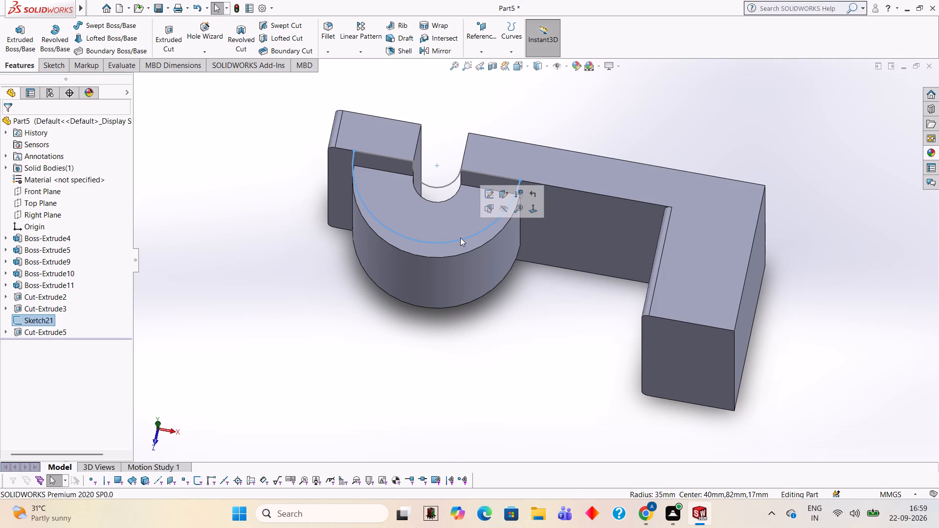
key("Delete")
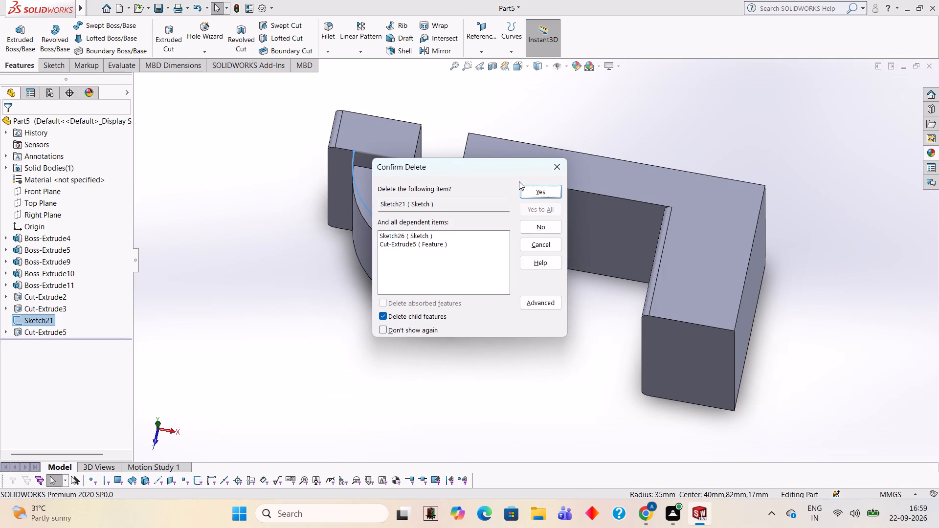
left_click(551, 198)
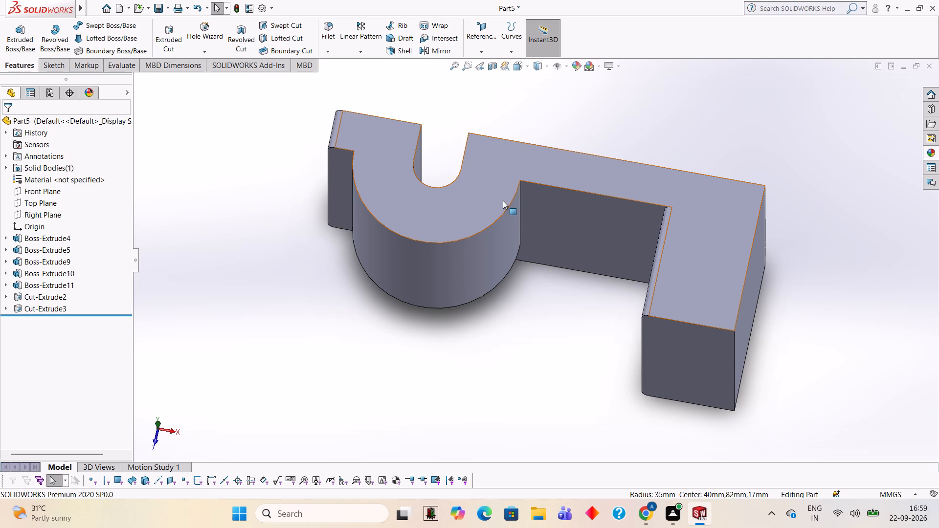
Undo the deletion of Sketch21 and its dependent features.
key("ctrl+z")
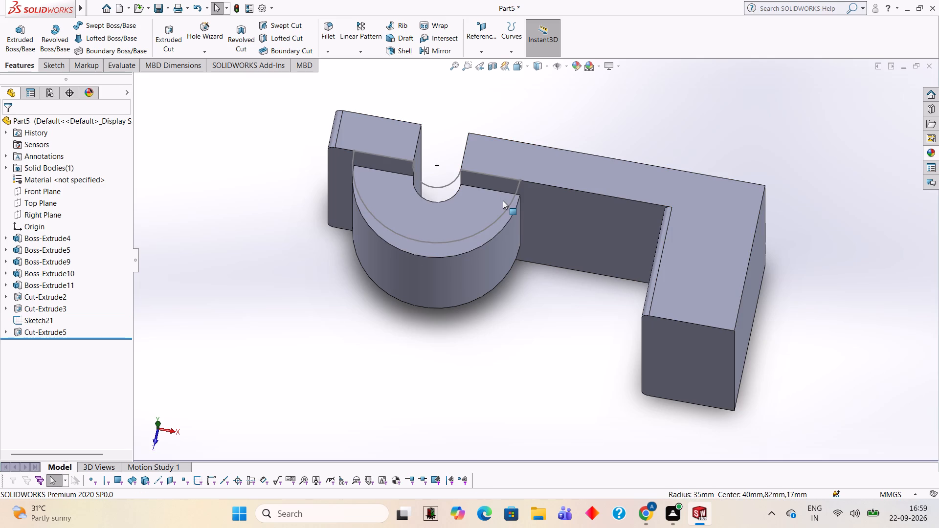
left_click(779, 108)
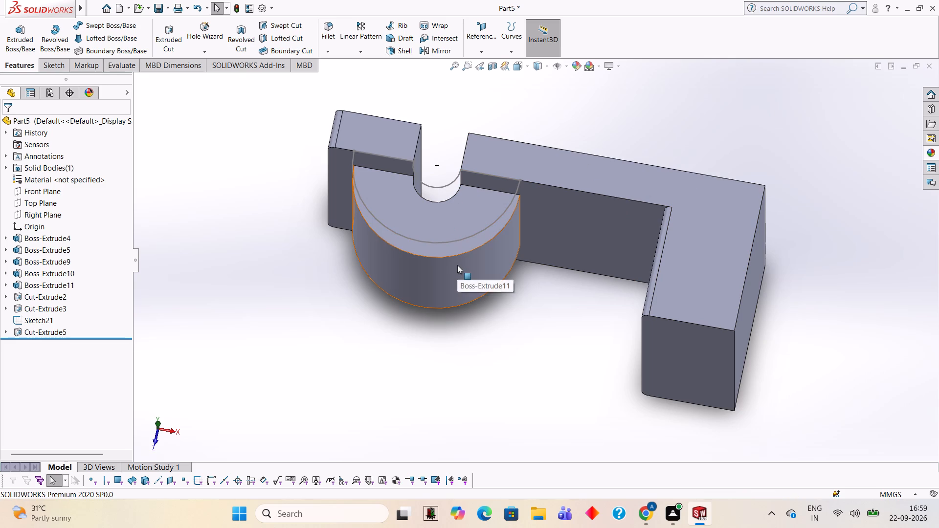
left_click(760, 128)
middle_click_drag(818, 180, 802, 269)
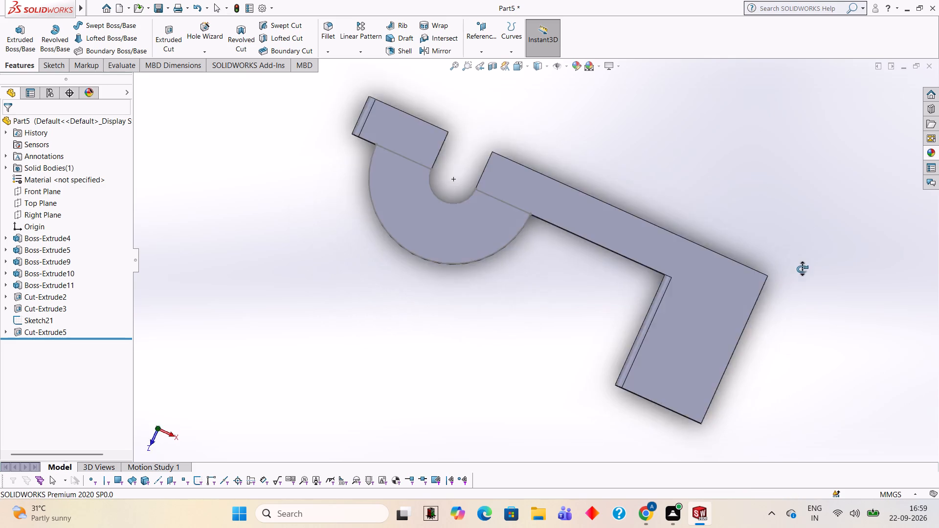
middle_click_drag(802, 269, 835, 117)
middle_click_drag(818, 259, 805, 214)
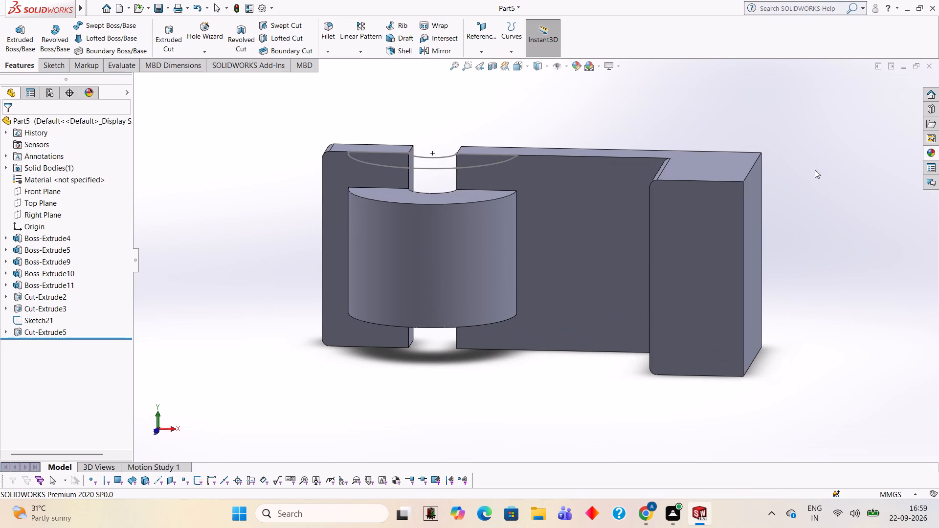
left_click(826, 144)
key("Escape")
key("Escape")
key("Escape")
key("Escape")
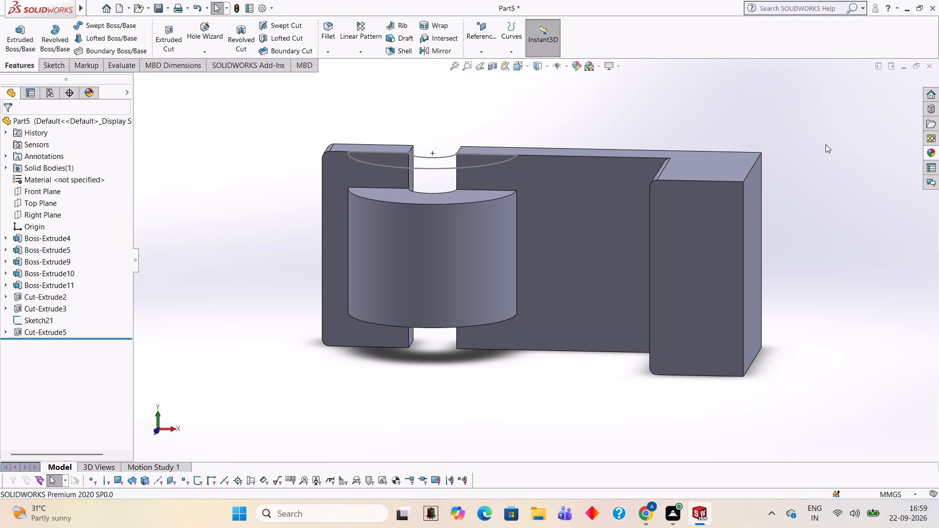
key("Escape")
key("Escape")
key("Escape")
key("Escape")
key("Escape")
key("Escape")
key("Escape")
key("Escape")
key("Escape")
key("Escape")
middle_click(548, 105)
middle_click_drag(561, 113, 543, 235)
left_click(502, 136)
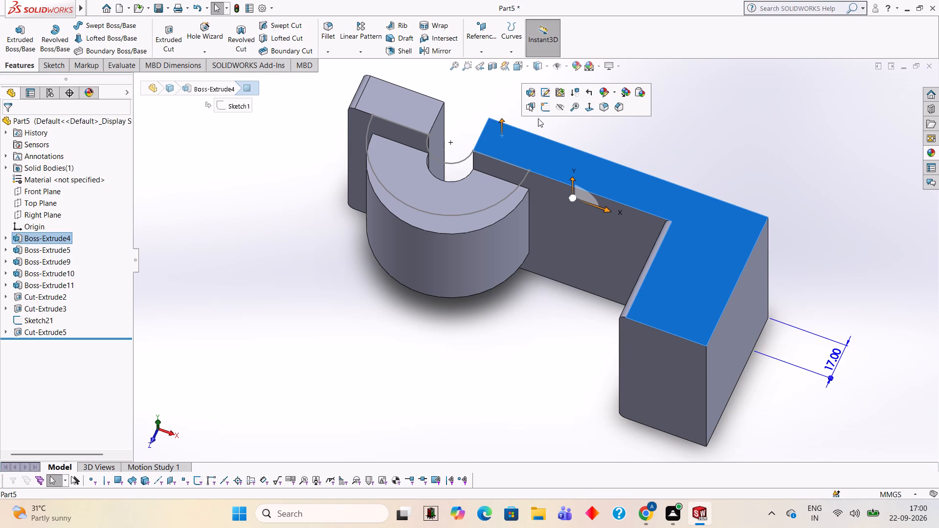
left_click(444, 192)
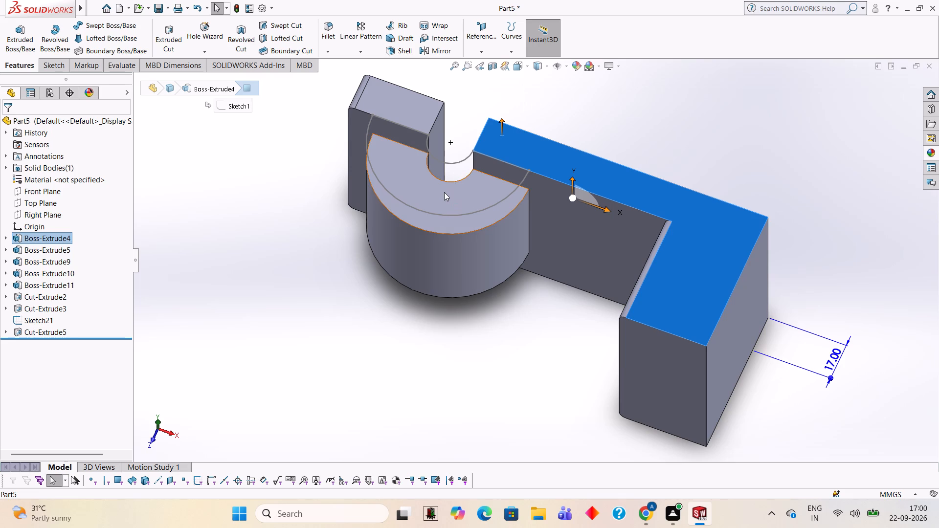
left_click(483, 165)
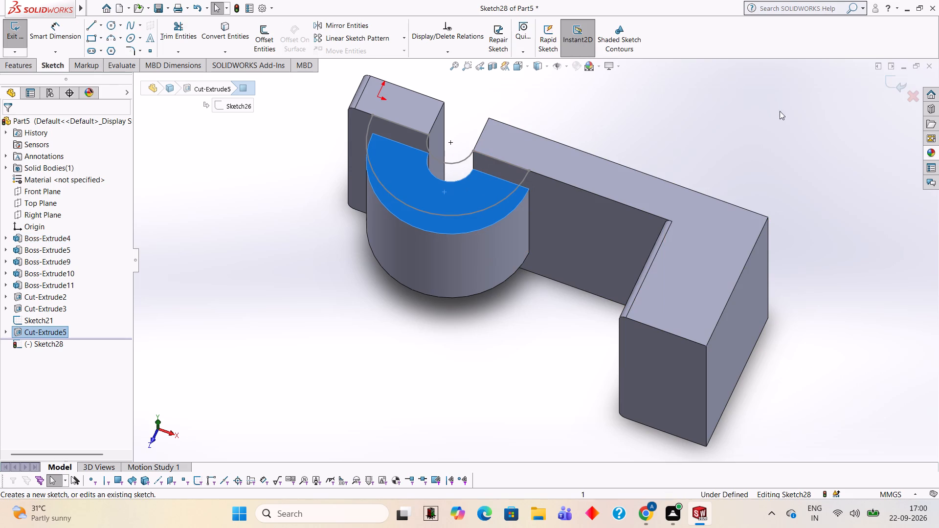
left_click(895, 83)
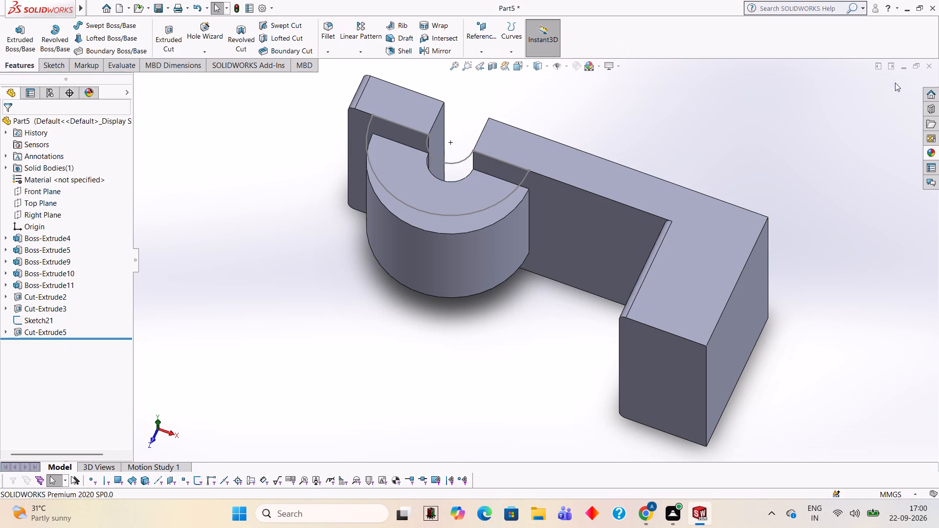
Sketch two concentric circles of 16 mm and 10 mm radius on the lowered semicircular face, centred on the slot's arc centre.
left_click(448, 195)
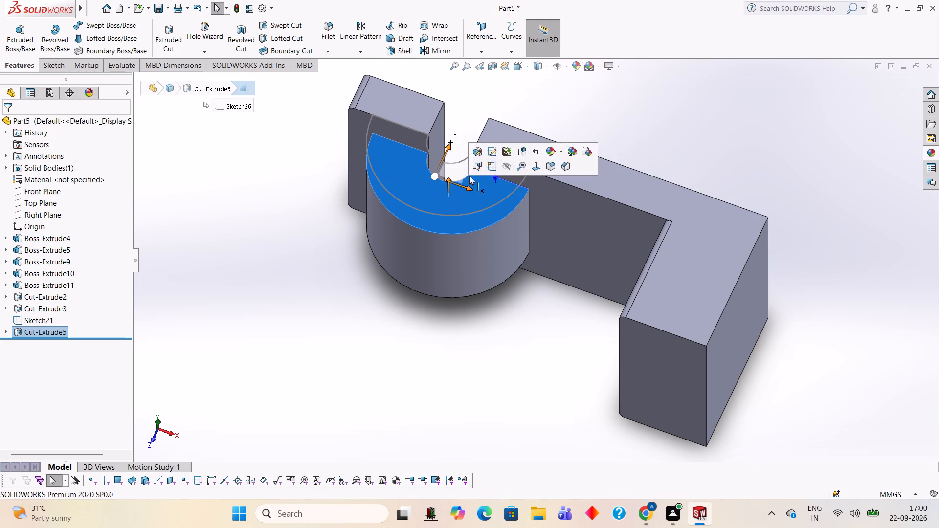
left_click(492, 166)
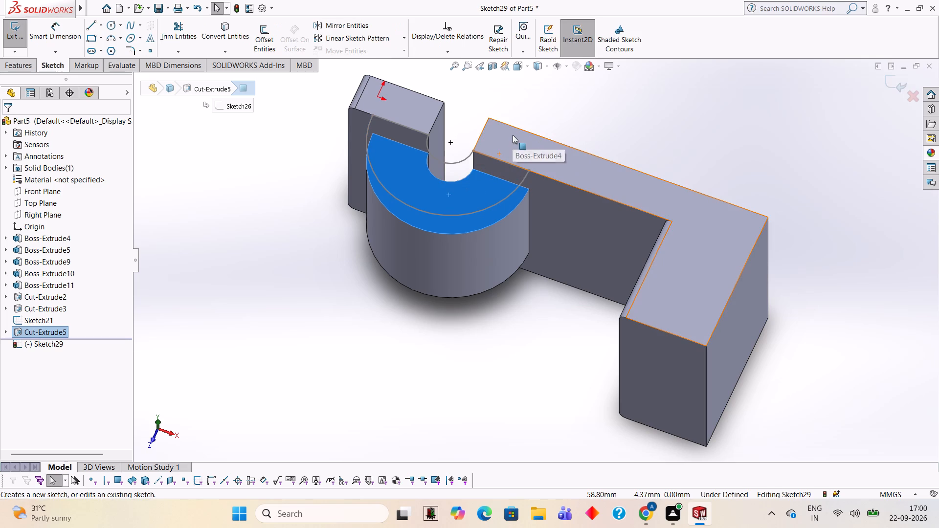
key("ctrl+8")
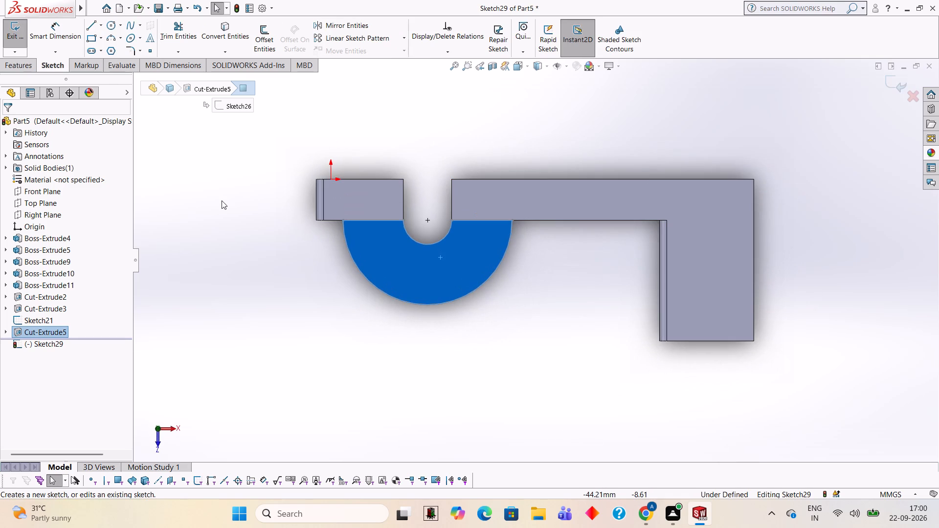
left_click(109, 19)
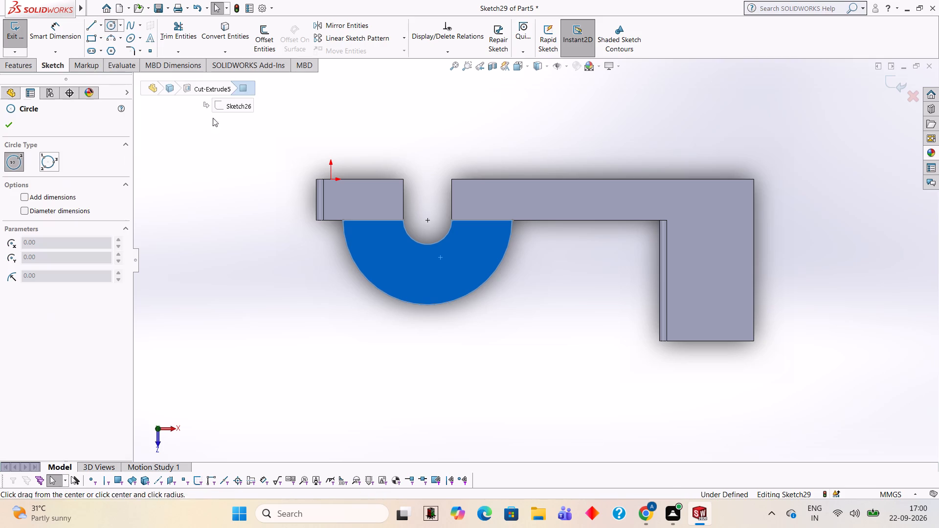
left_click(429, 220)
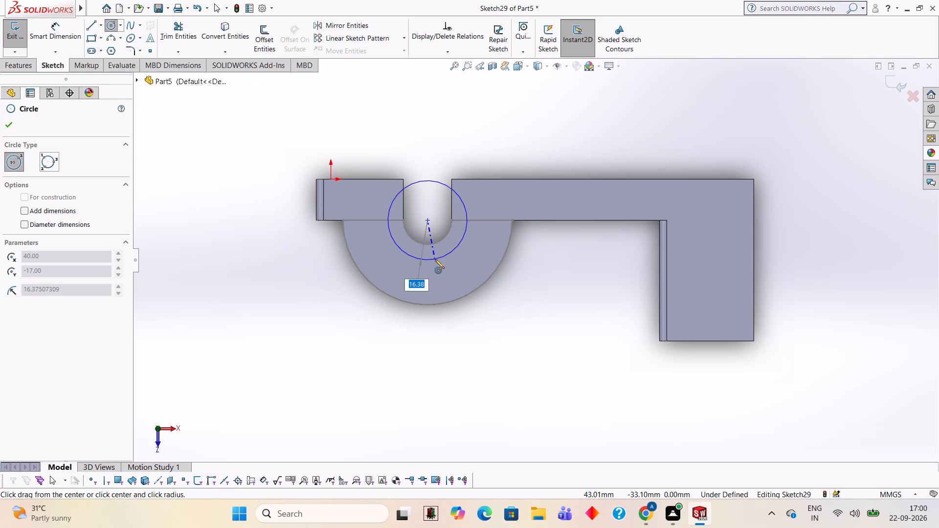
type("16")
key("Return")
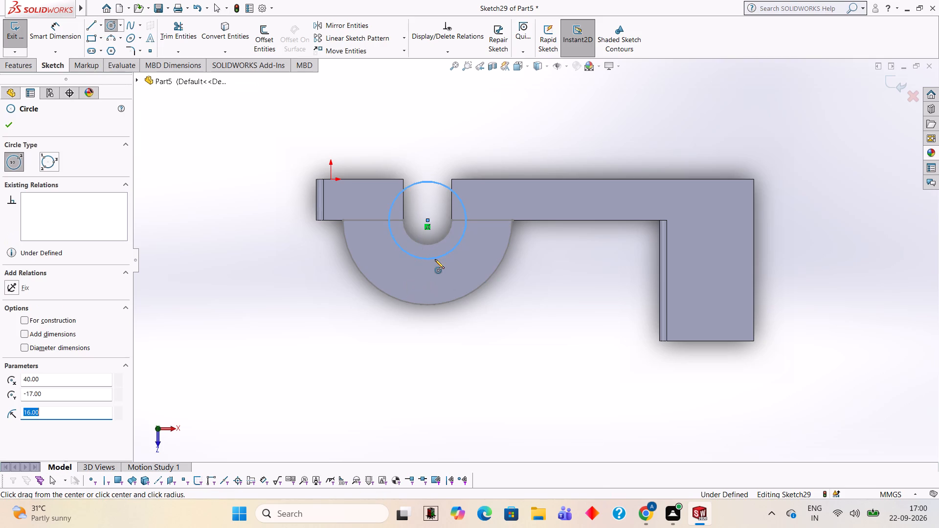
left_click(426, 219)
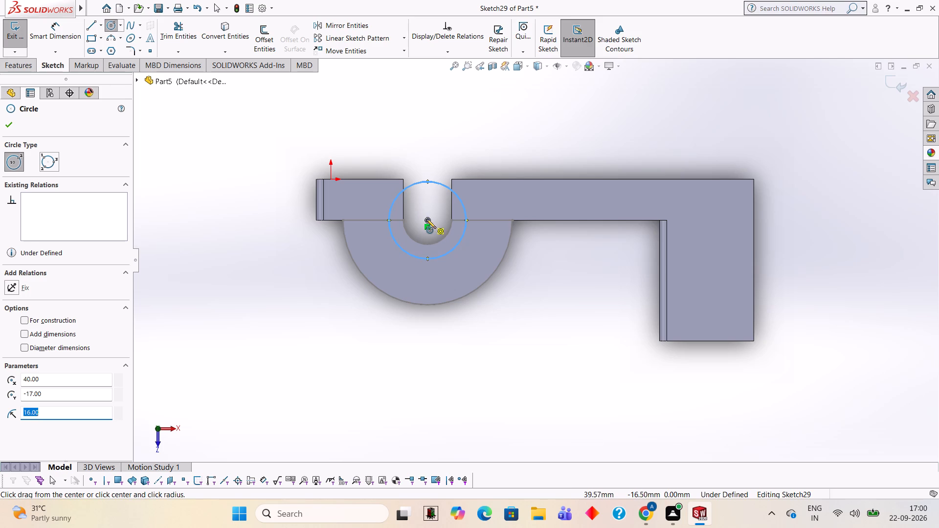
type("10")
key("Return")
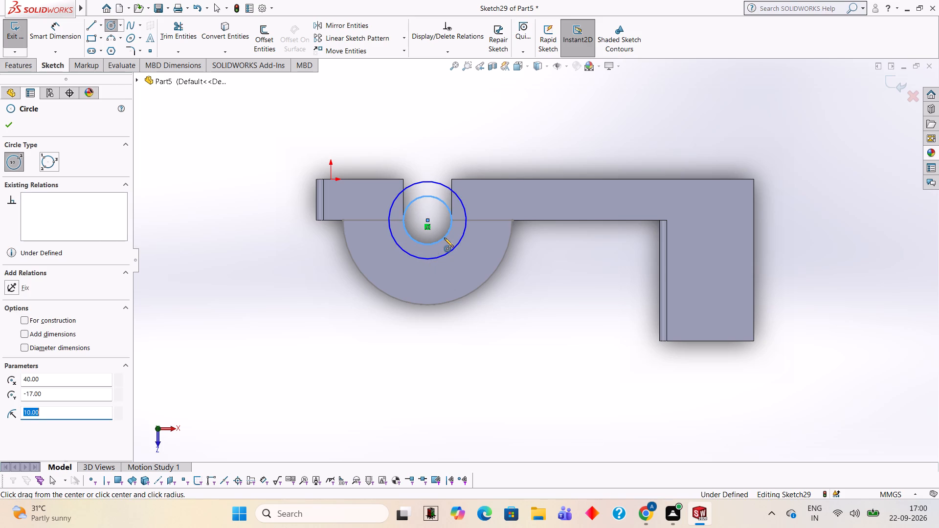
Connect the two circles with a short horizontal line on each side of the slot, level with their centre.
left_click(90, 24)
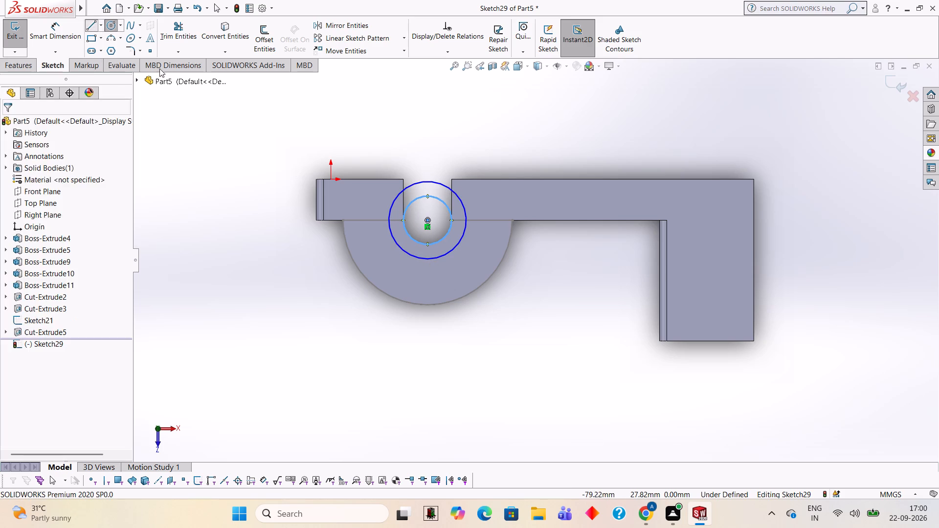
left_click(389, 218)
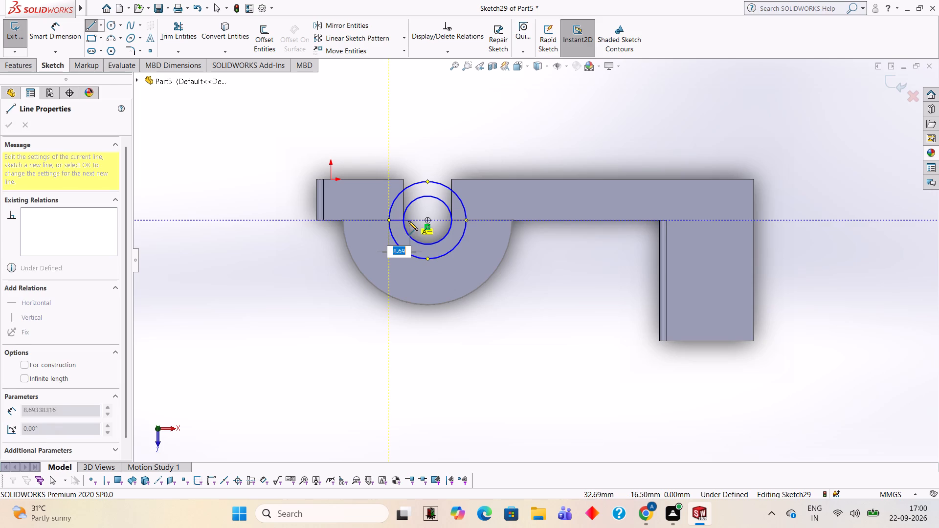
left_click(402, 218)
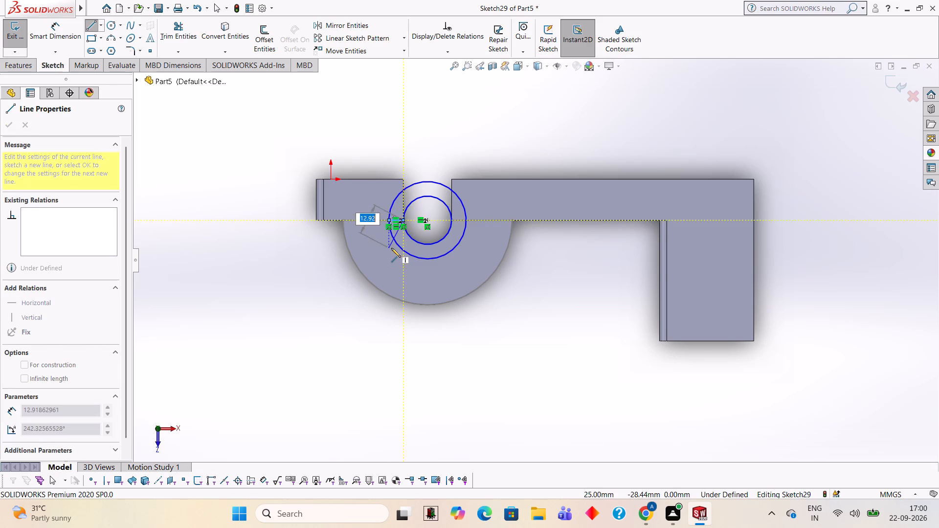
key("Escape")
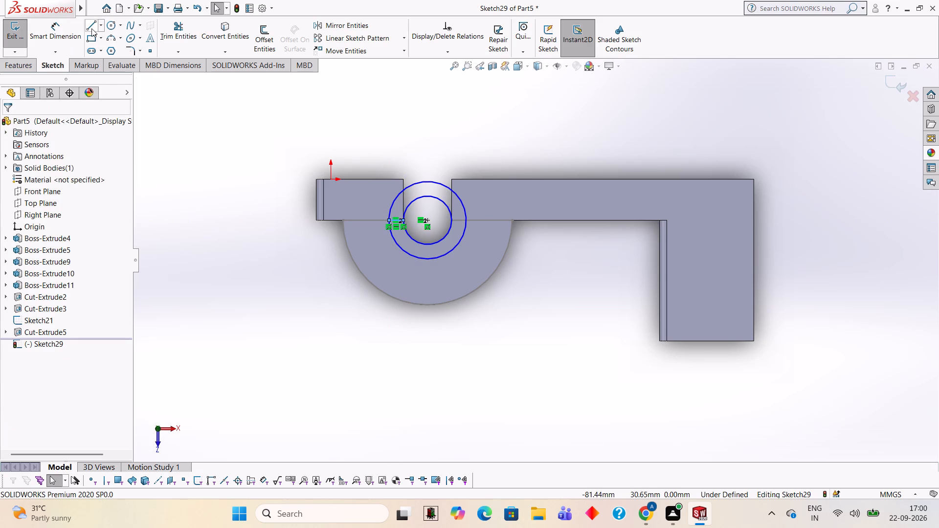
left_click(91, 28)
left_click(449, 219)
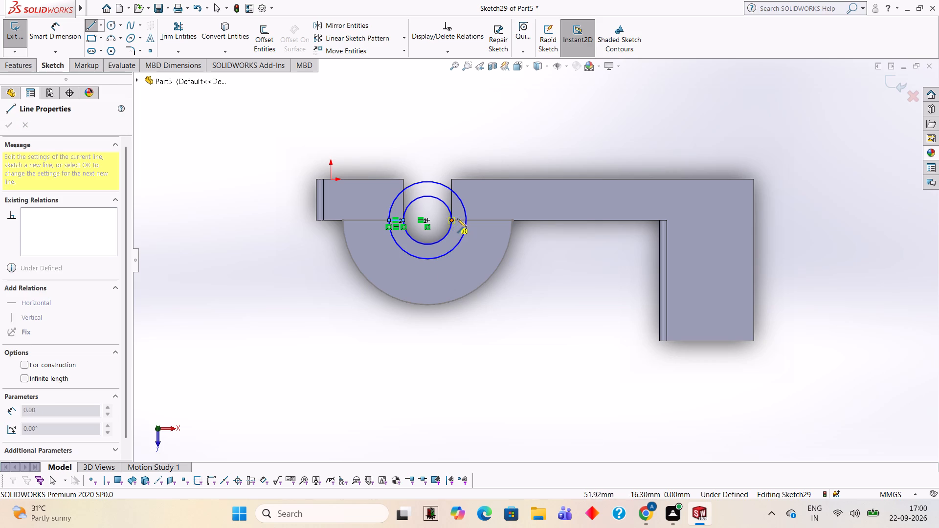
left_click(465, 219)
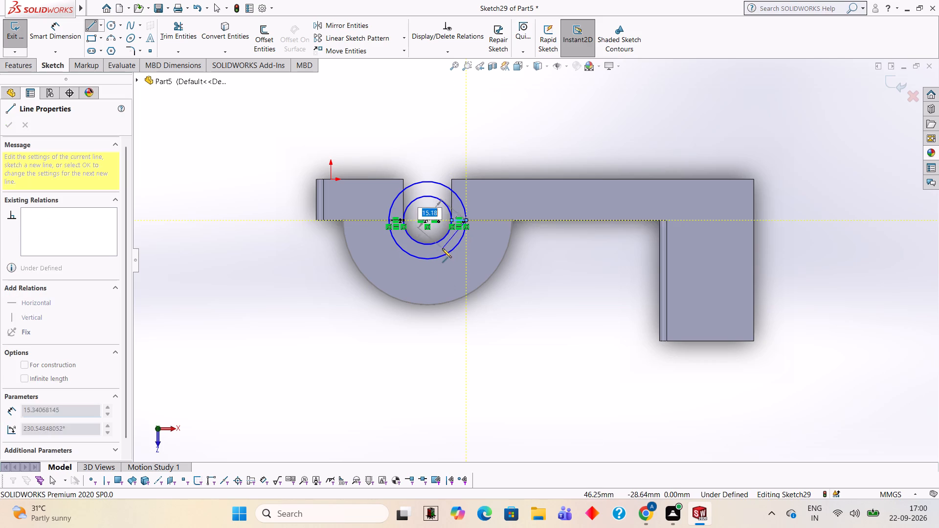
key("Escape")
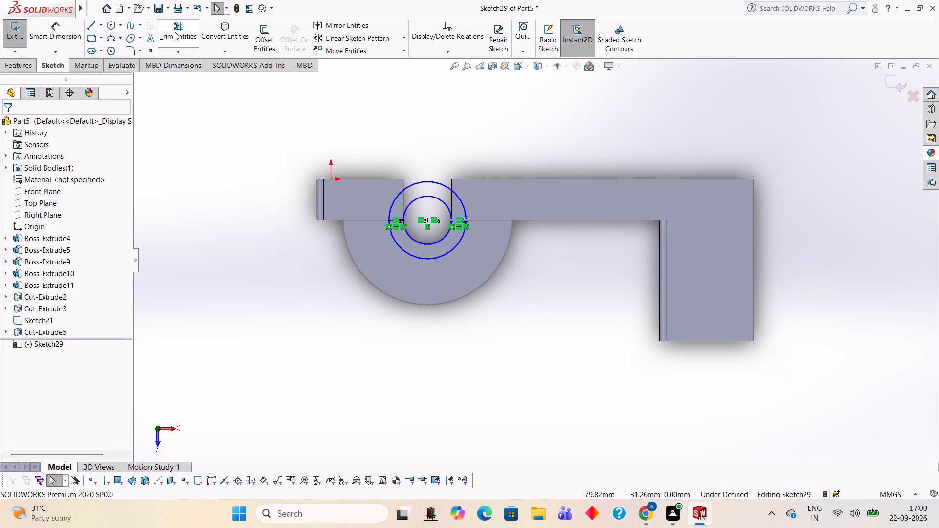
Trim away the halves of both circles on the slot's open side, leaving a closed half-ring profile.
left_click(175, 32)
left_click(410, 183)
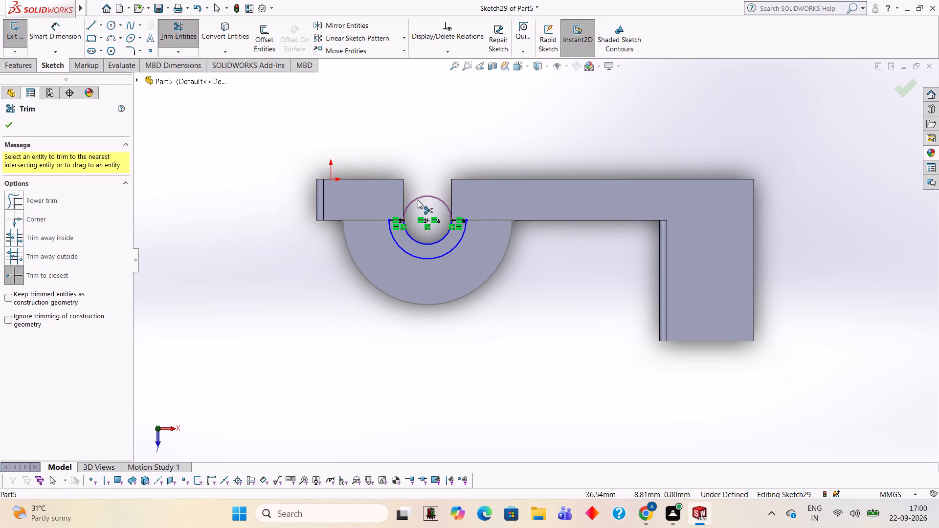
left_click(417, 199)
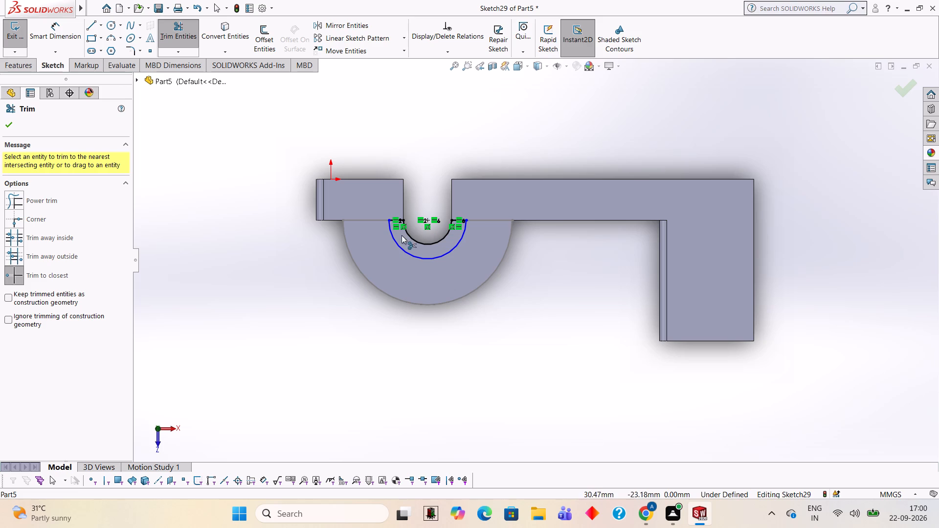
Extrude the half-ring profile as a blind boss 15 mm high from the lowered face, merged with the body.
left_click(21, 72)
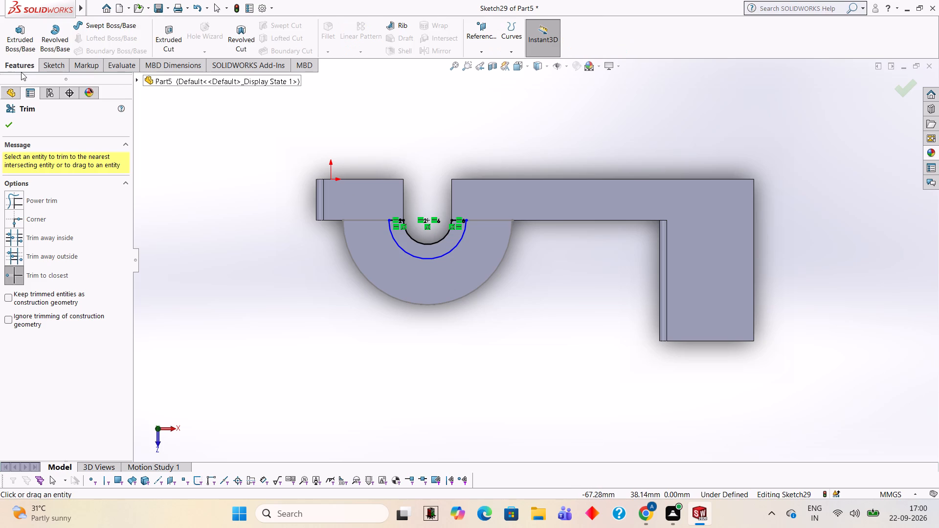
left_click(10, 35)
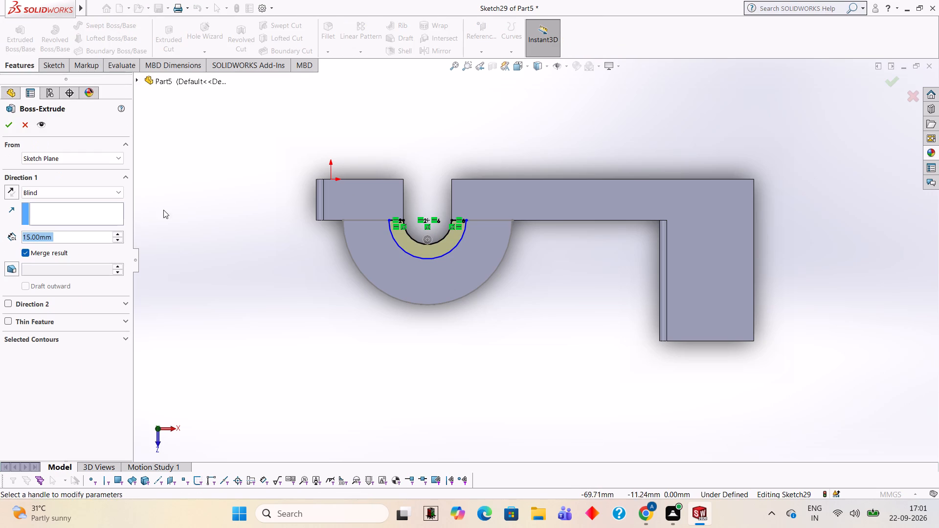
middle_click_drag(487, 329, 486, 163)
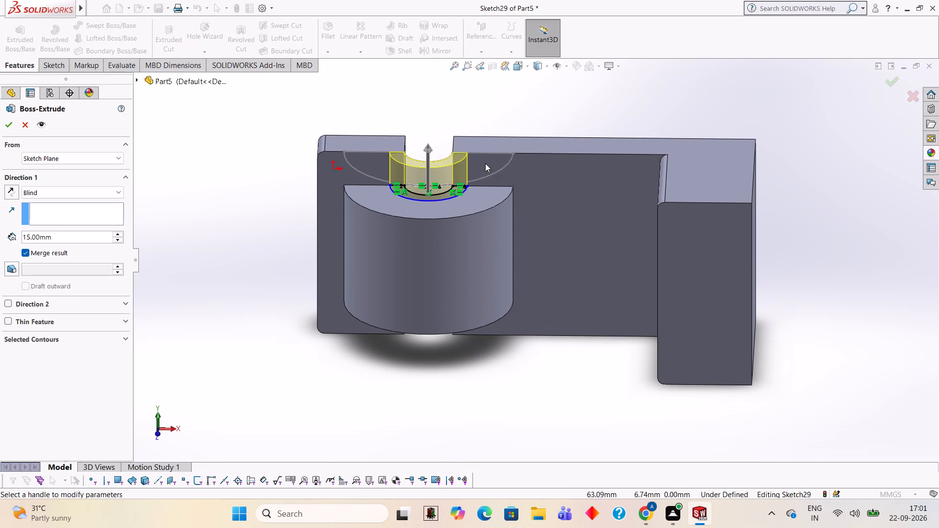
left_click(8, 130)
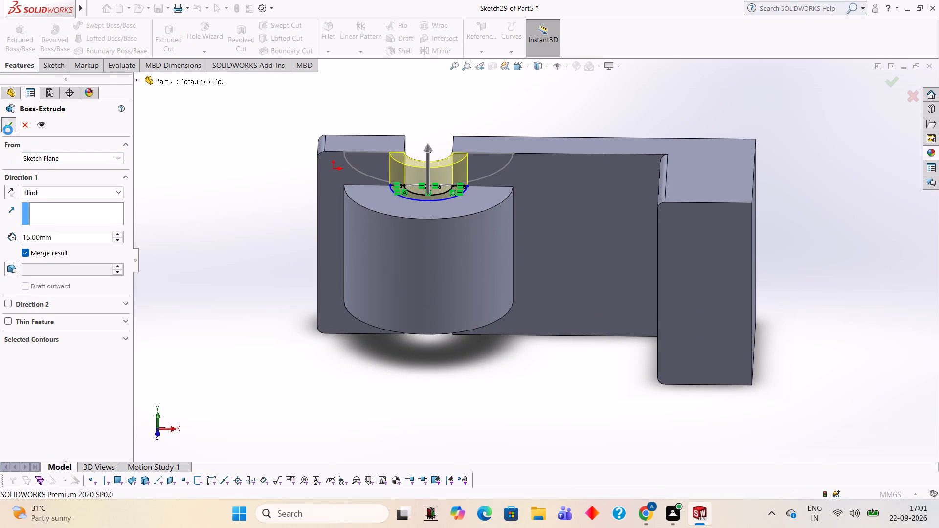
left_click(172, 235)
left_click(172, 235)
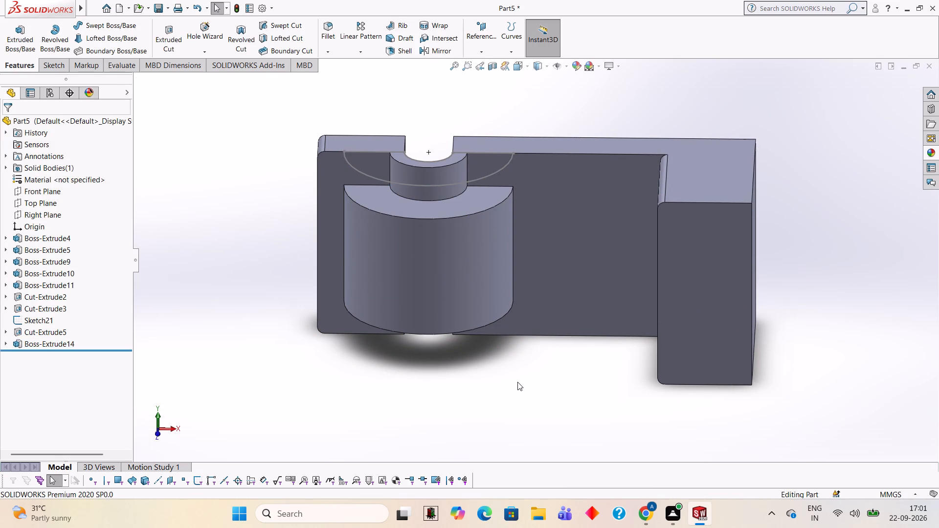
Delete Sketch21, the semicircular sketch above the boss, together with its dependent sketches, the boss cut and the half-ring extrusion.
middle_click_drag(517, 382, 550, 339)
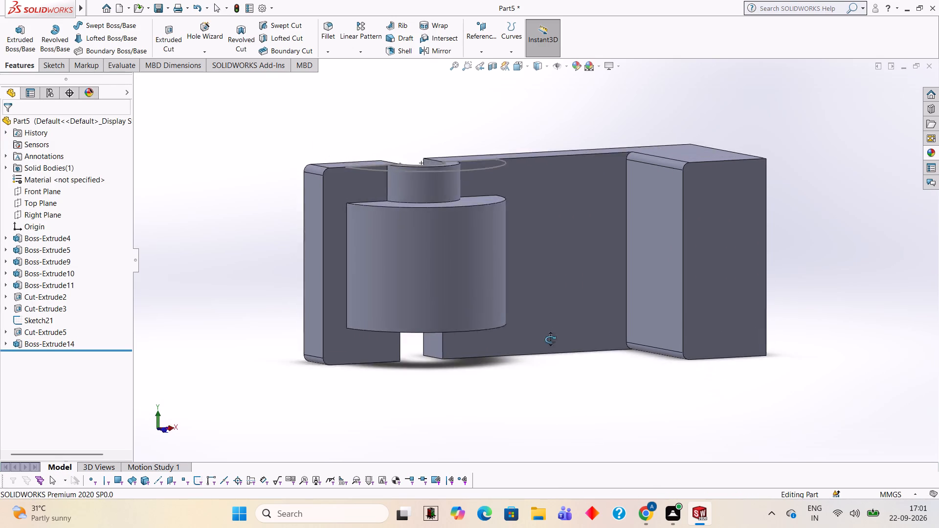
middle_click_drag(550, 339, 621, 383)
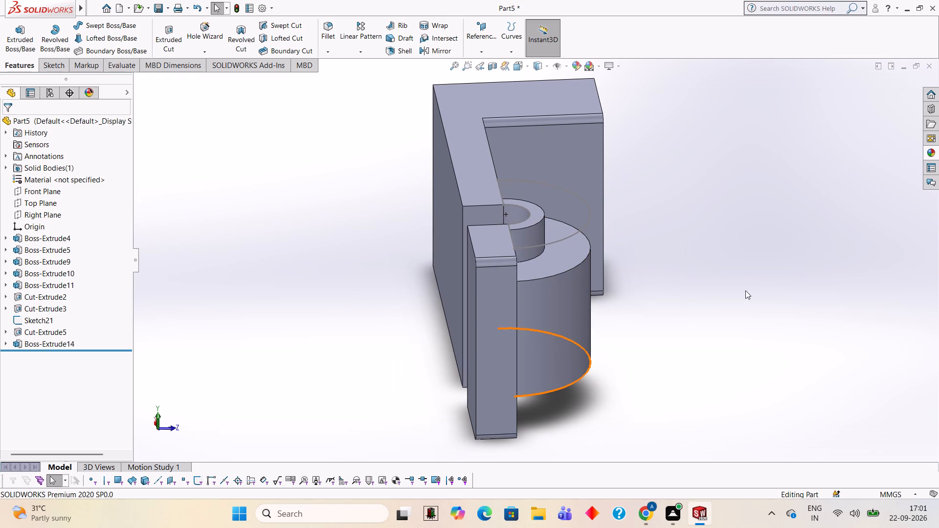
middle_click_drag(745, 290, 707, 294)
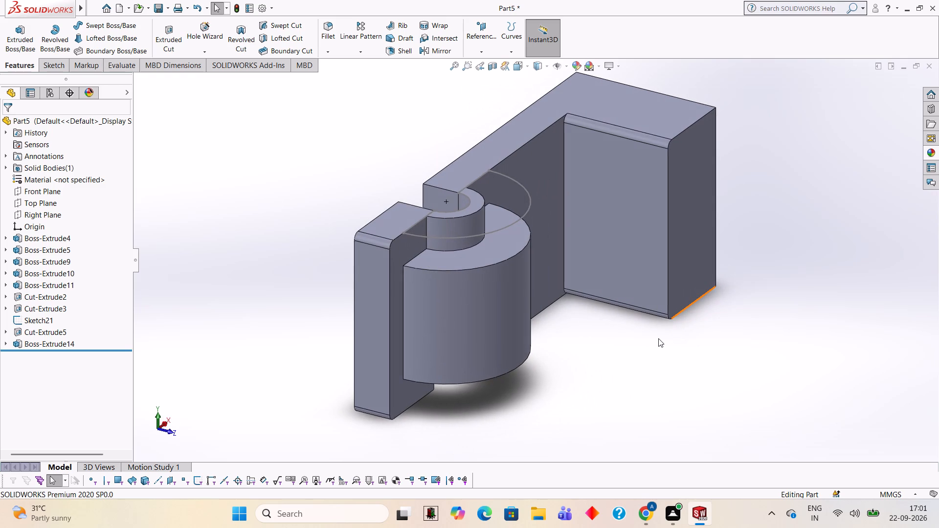
left_click(658, 338)
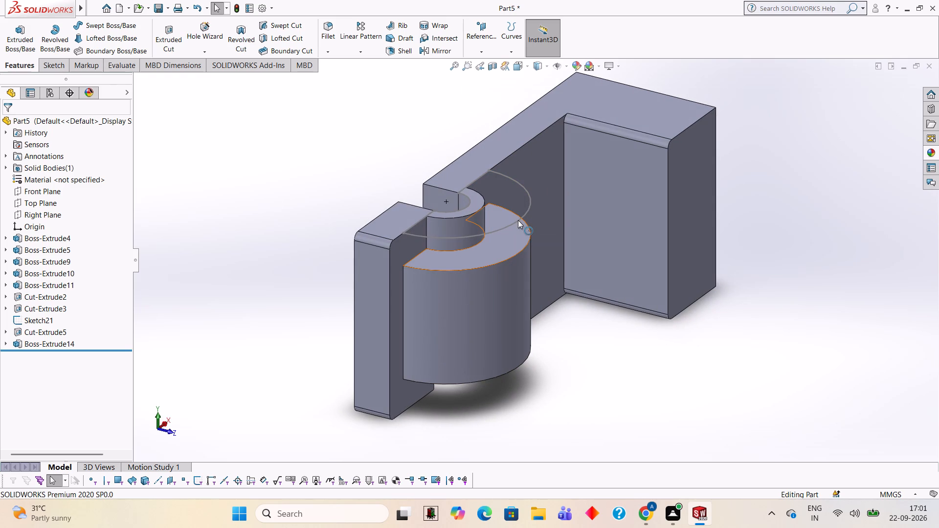
right_click(518, 220)
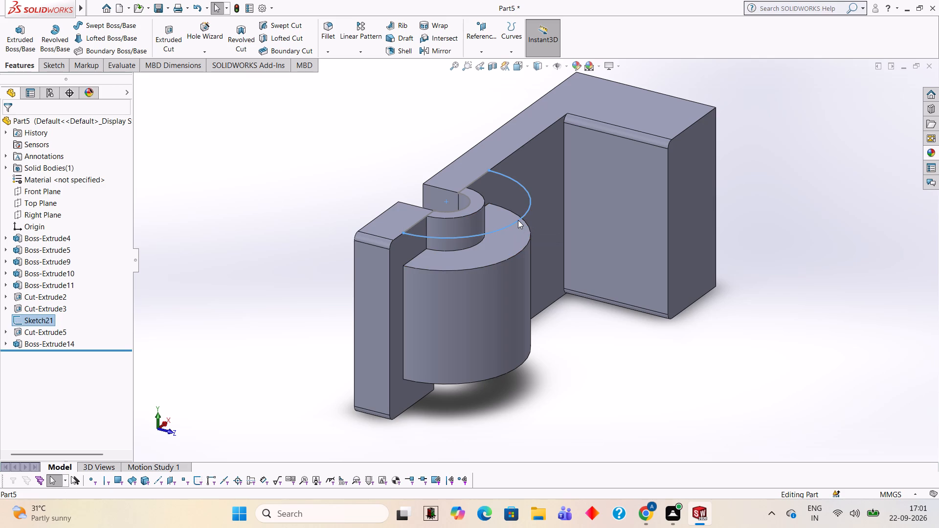
left_click(553, 364)
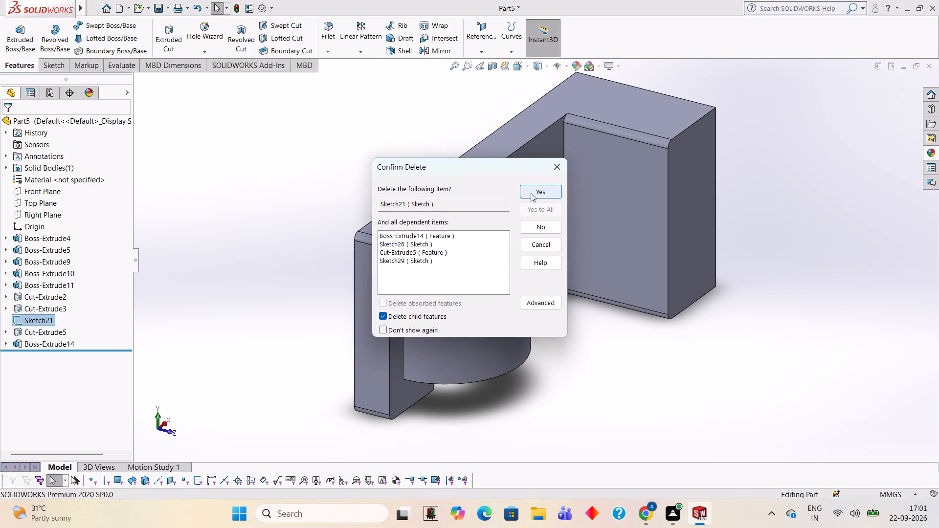
left_click(531, 193)
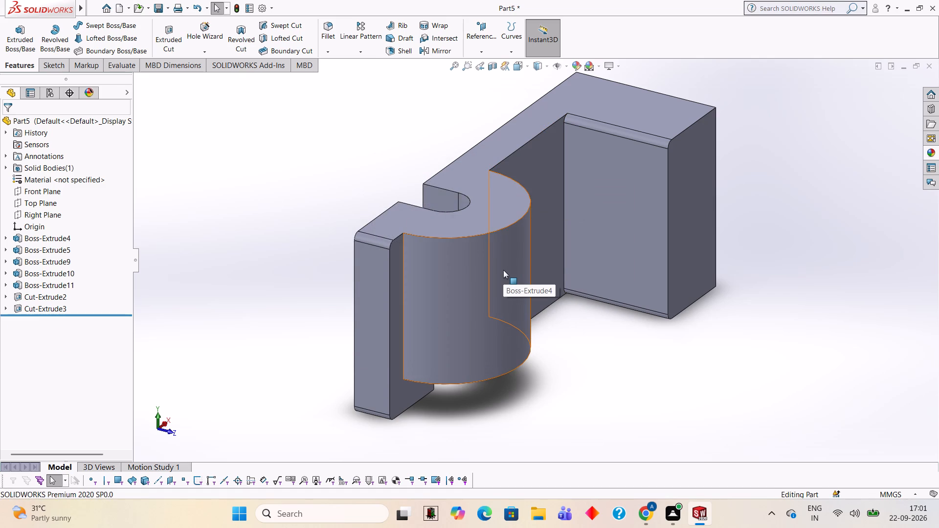
left_click(813, 271)
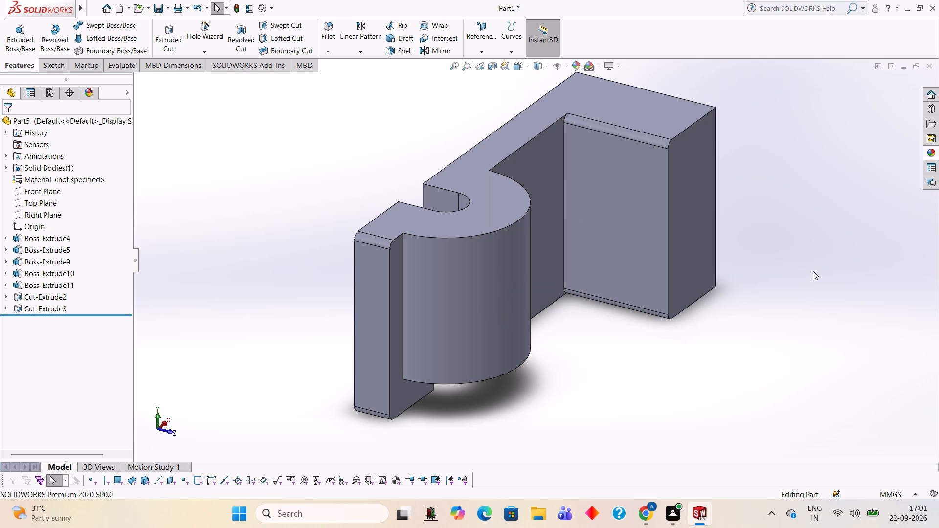
middle_click_drag(667, 363, 589, 290)
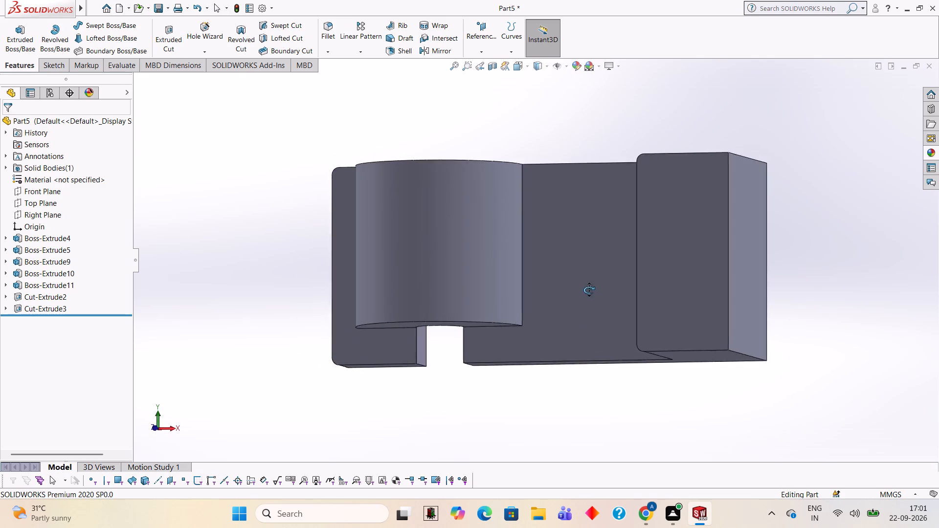
Start a sketch on the bracket's top face and draw concentric circles of radius 35 mm and 10 mm centred on the slot's arc.
middle_click_drag(589, 290, 606, 371)
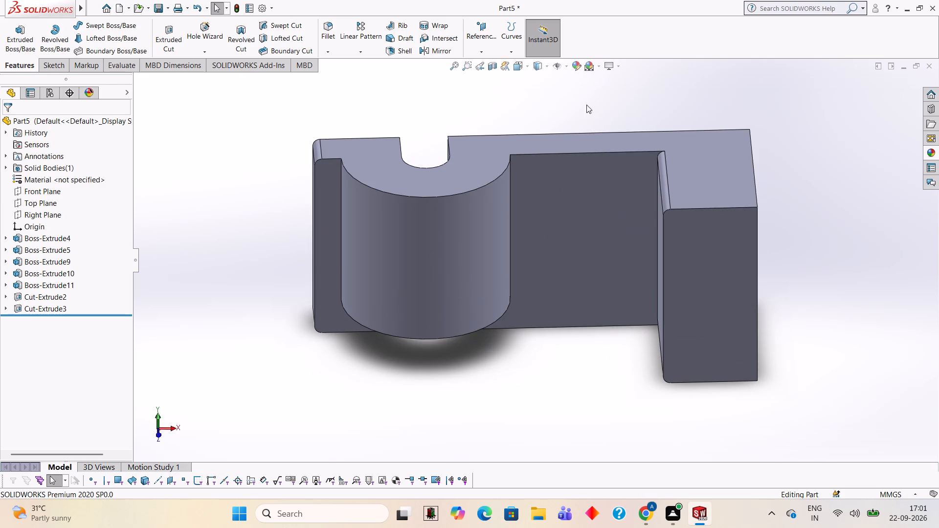
middle_click_drag(593, 113, 598, 289)
left_click(448, 280)
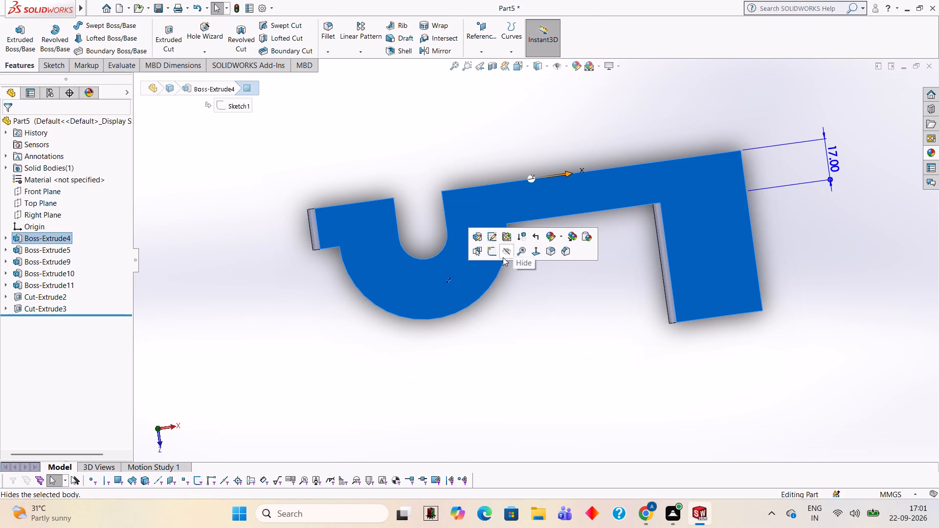
left_click(489, 253)
key("ctrl+8")
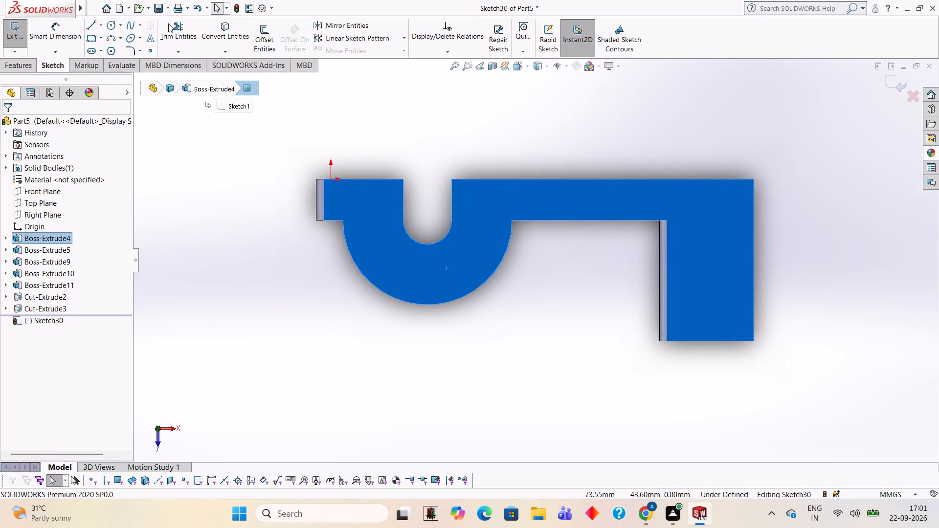
left_click(112, 22)
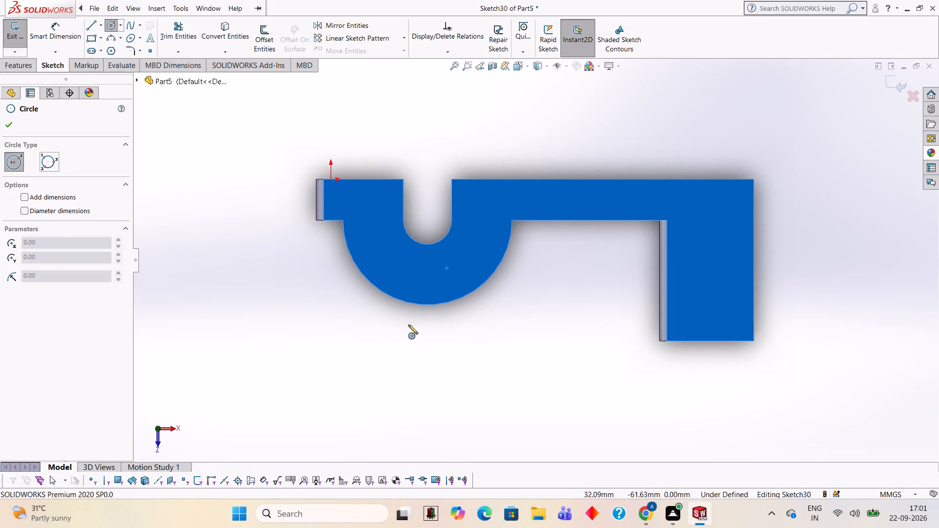
left_click(426, 220)
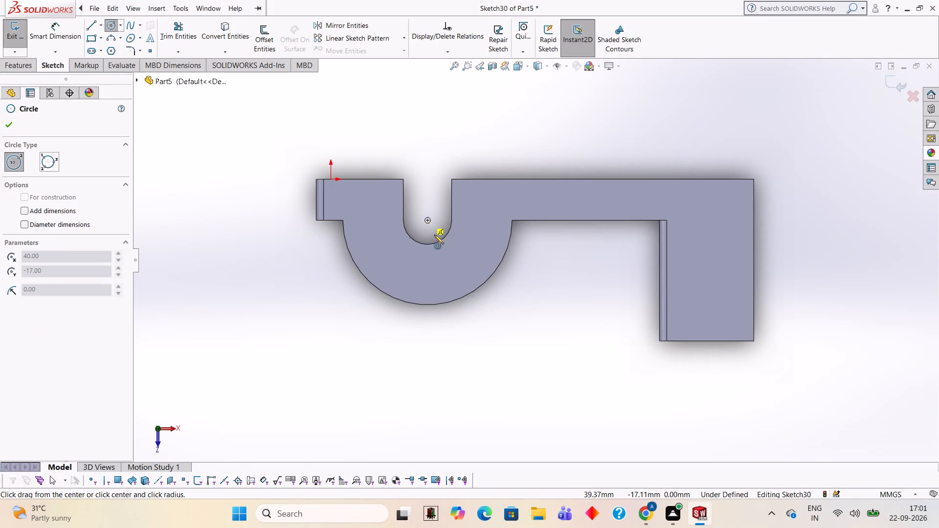
type("35")
key("Return")
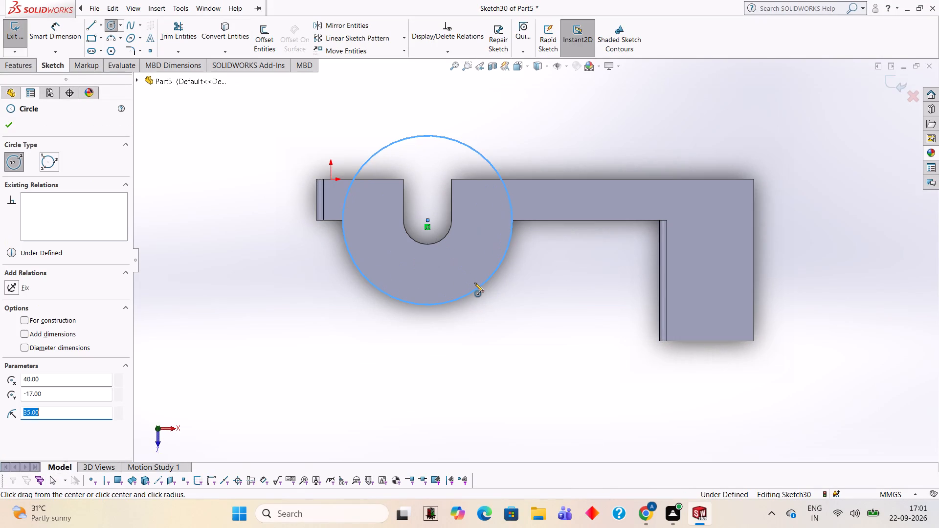
left_click(427, 220)
type("10")
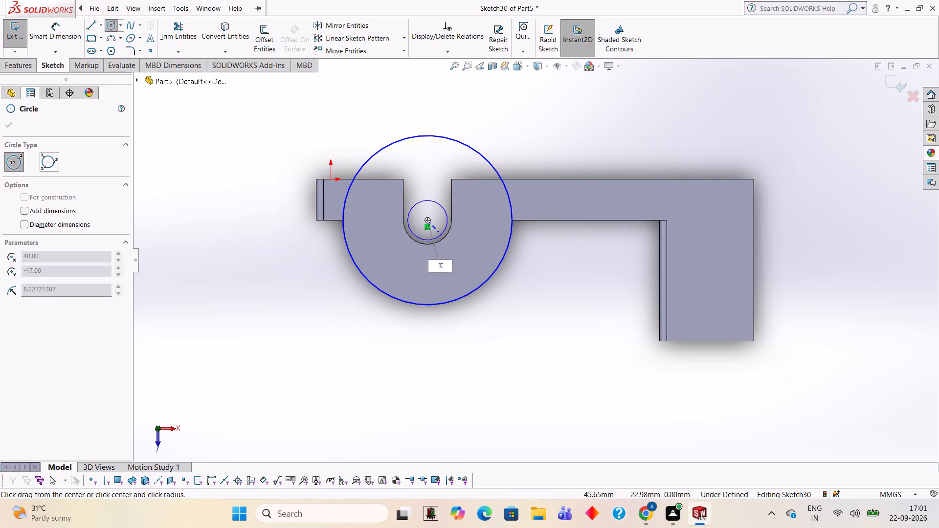
key("Return")
Connect the two circles with a 25 mm horizontal line on each side of the slot, level with their centre.
left_click(91, 26)
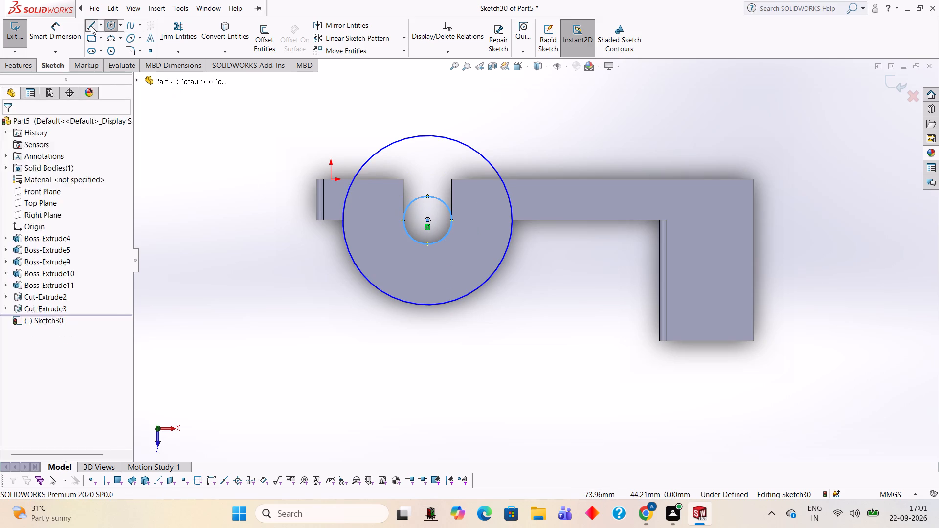
left_click(403, 220)
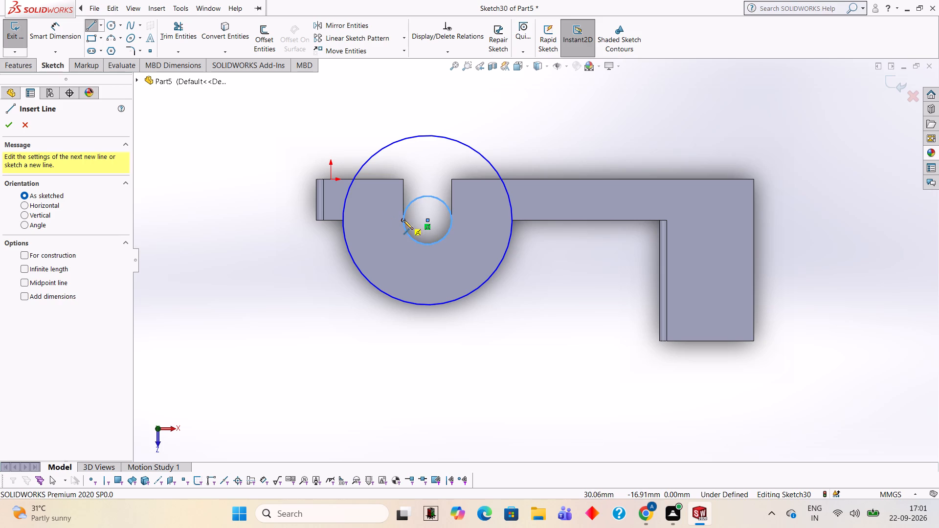
left_click(342, 220)
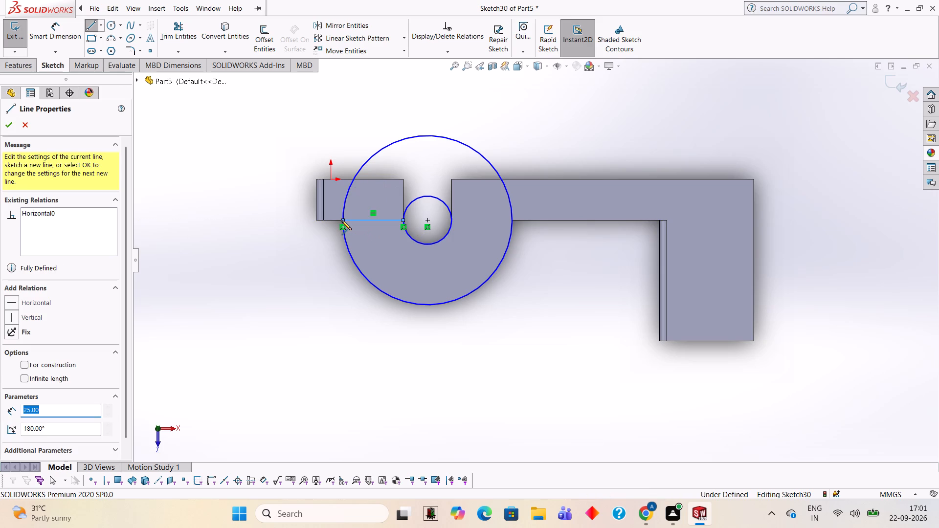
key("Escape")
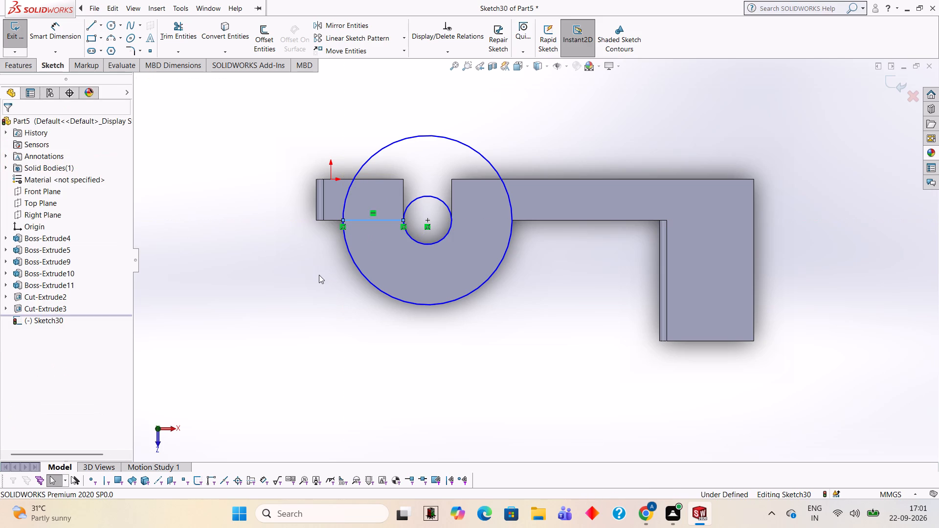
left_click(96, 26)
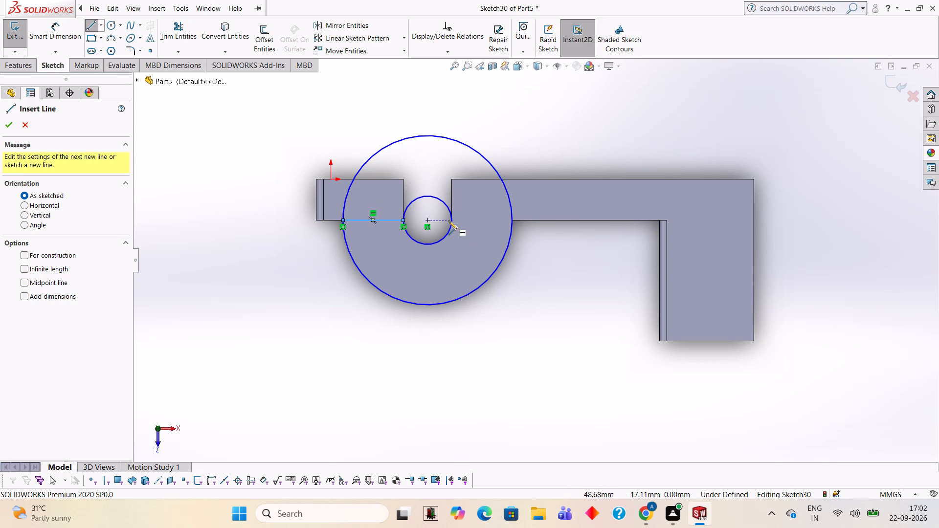
left_click(450, 220)
left_click(511, 222)
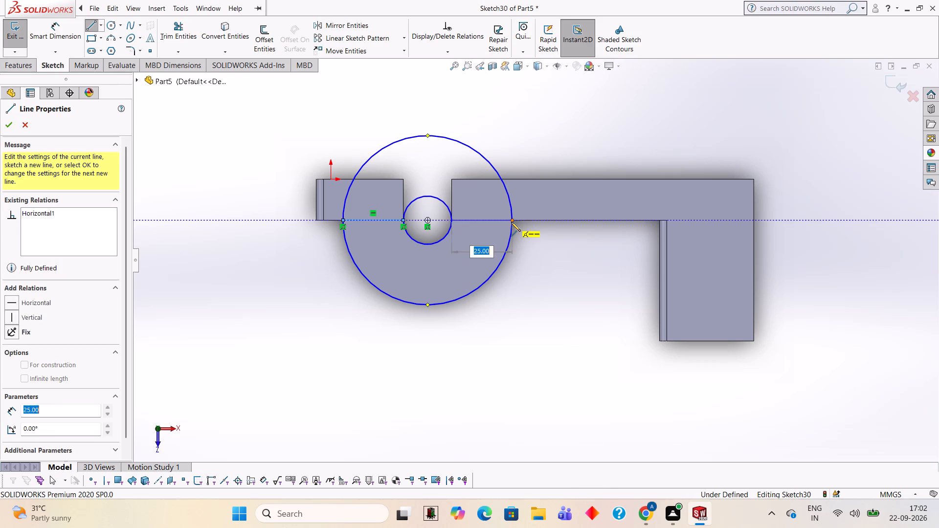
key("Escape")
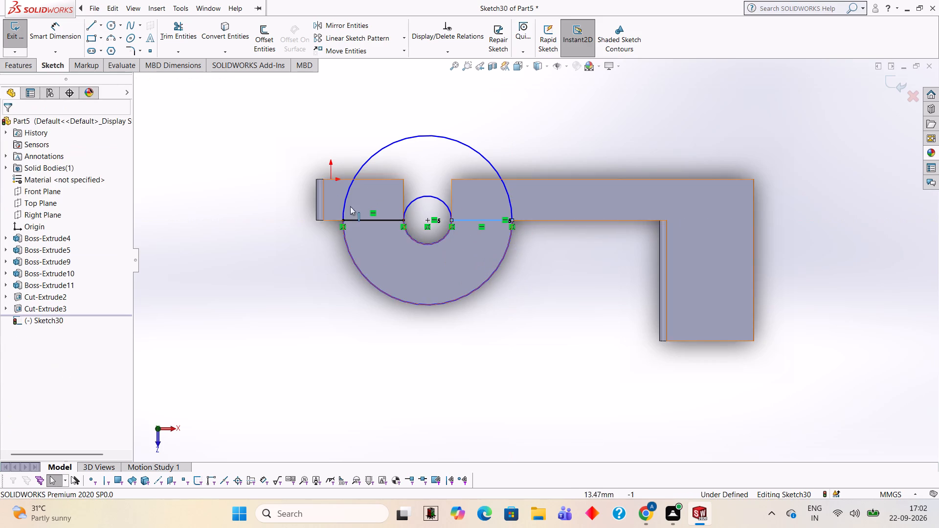
Trim away the halves of both circles on the slot's open side, leaving a closed half-ring profile.
left_click(183, 30)
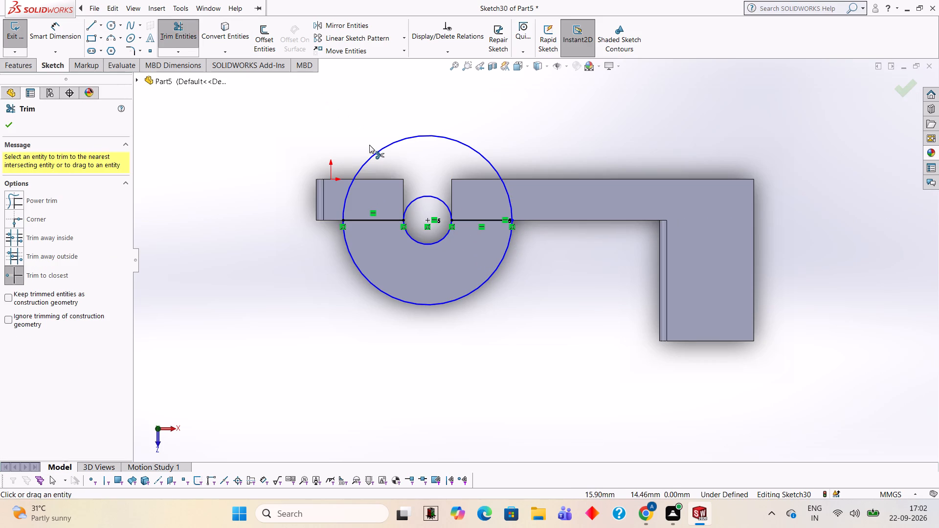
left_click(376, 152)
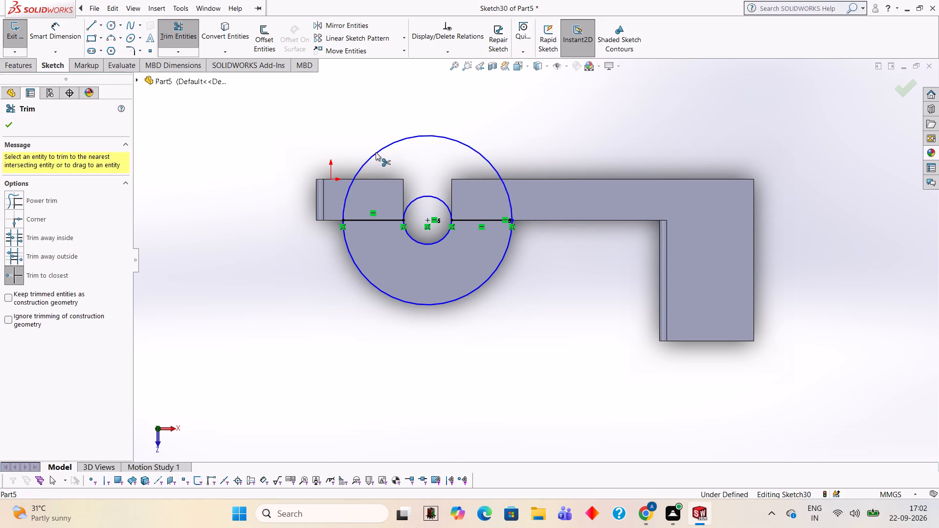
left_click(412, 198)
left_click(414, 201)
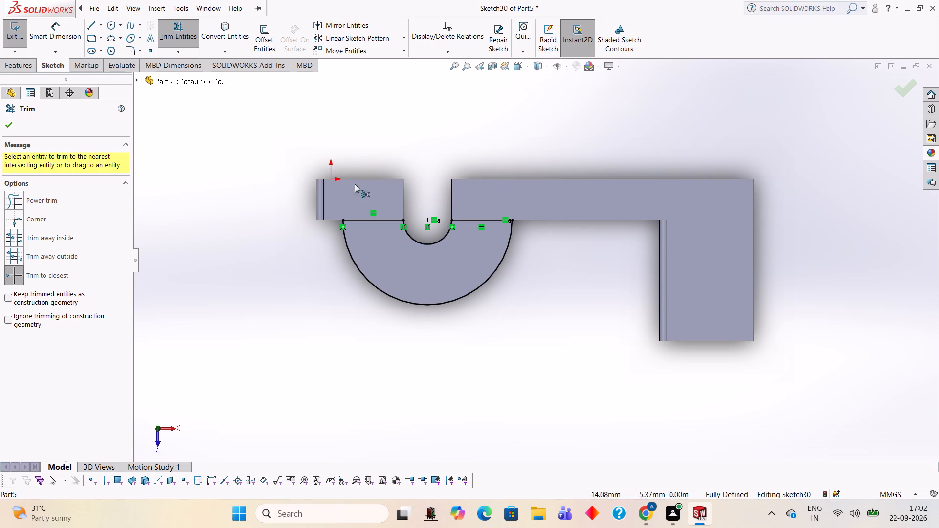
Cut the half-ring profile 15 mm deep into the semicircular boss as a blind extruded cut.
left_click(23, 65)
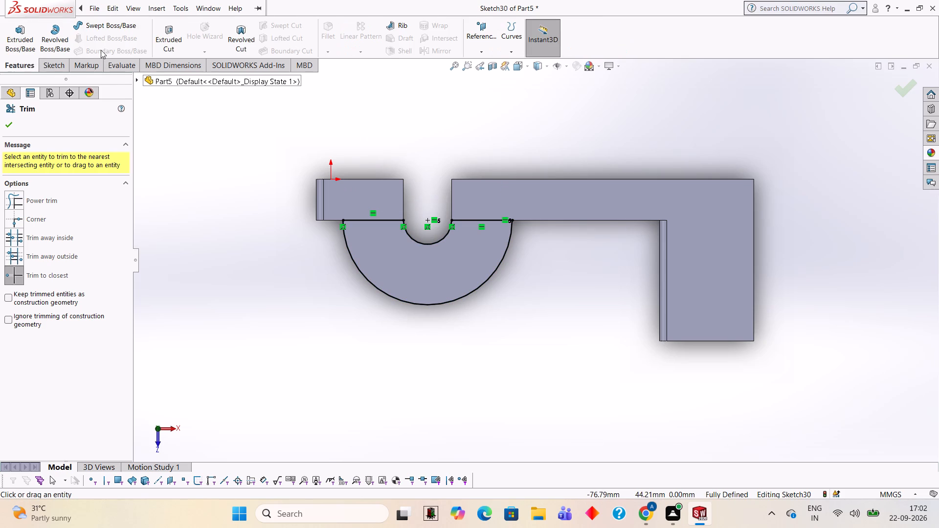
left_click(173, 40)
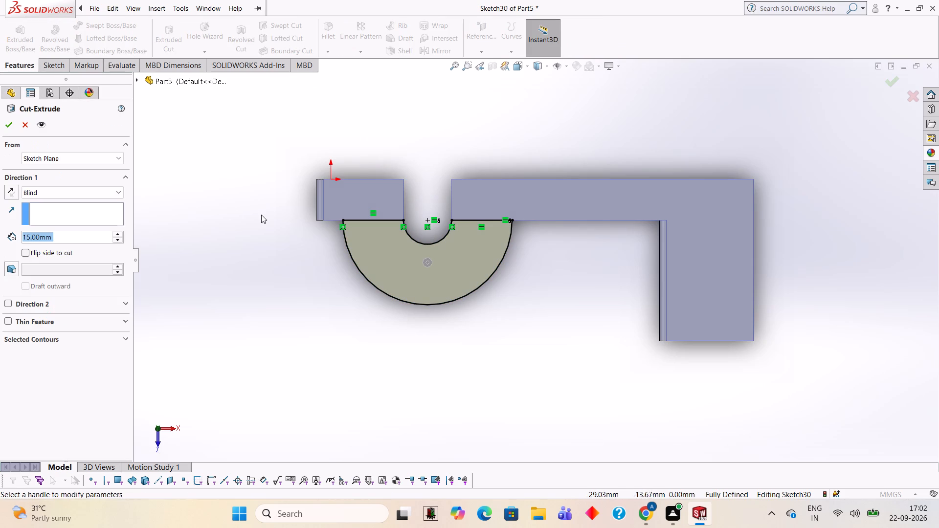
left_click(6, 124)
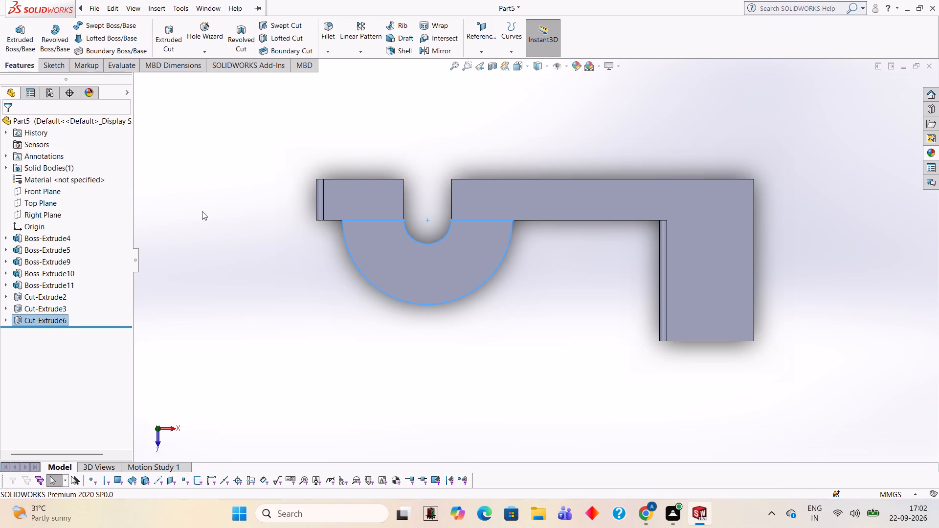
left_click(246, 218)
Start a sketch on the boss's lowered half-ring face and draw a 16 mm radius circle centred on the slot's arc.
middle_click_drag(514, 308, 512, 244)
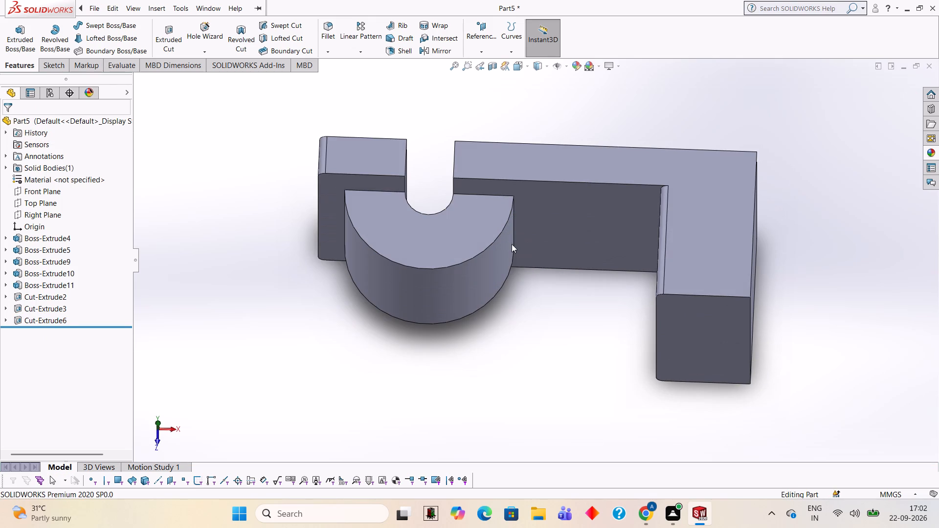
middle_click_drag(579, 285, 578, 355)
left_click(420, 261)
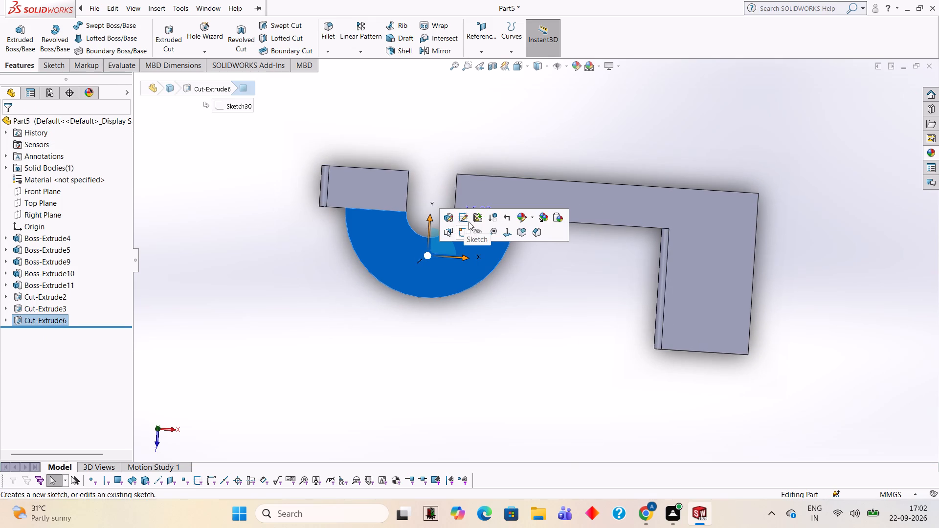
left_click(464, 228)
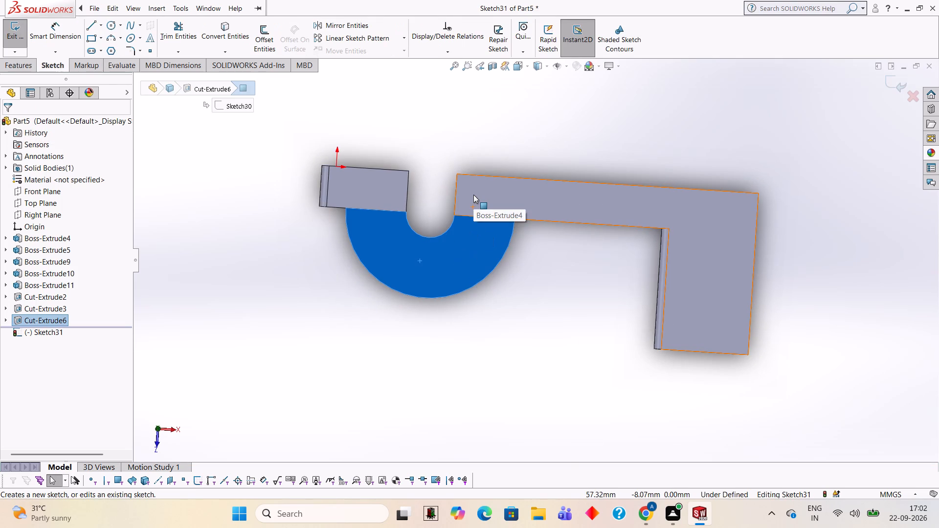
key("ctrl+8")
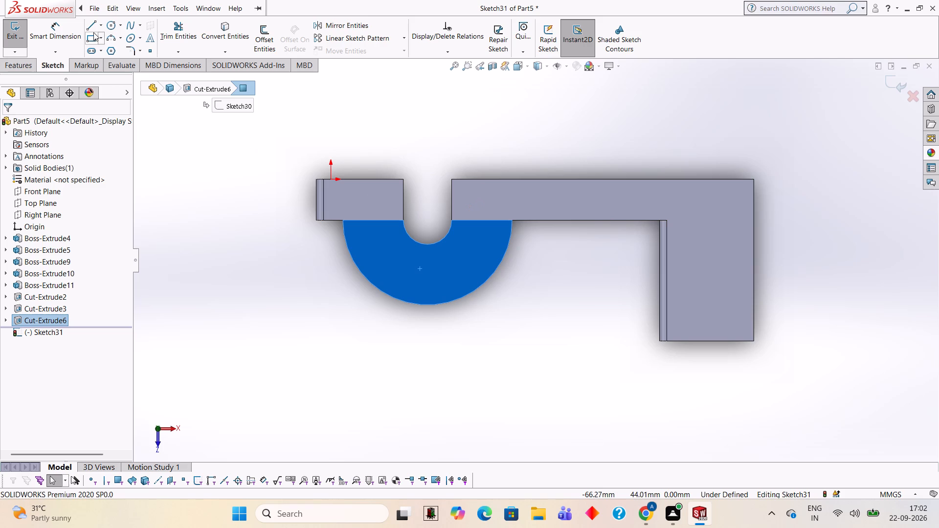
left_click(111, 30)
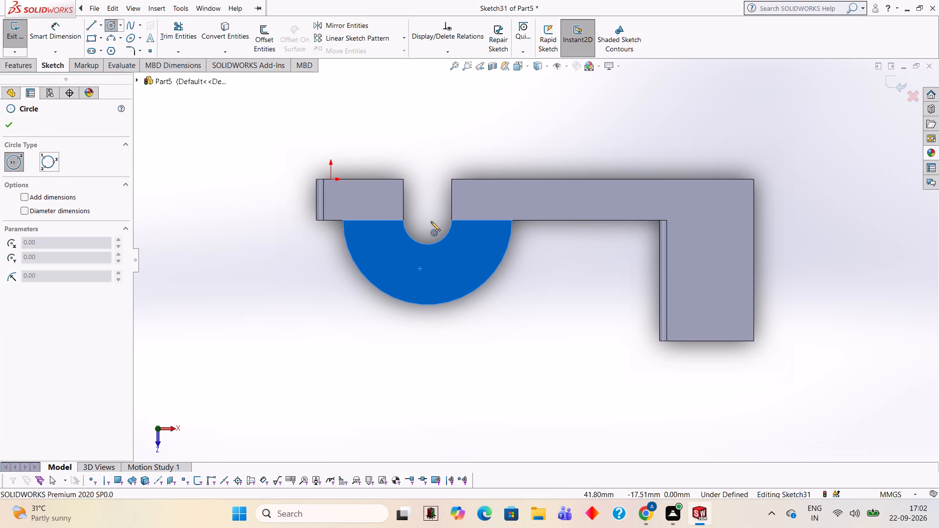
left_click(427, 219)
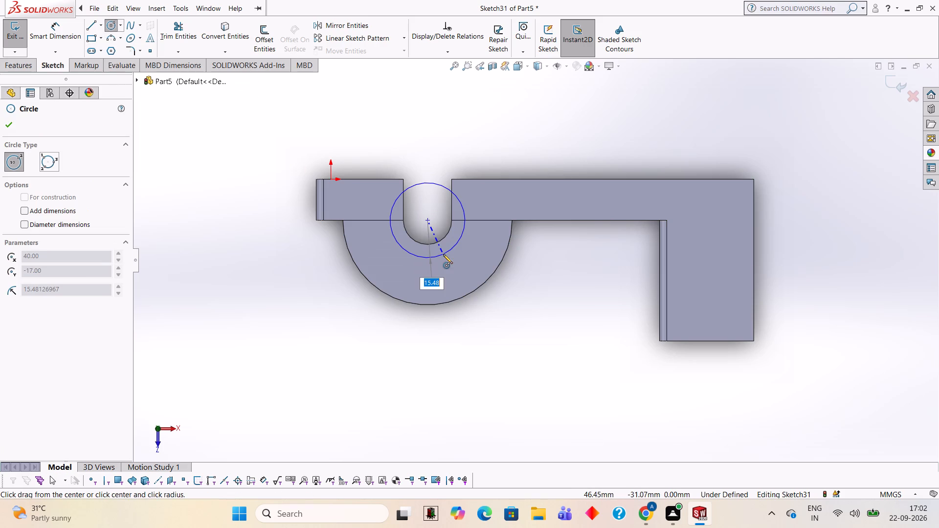
type("16")
key("Return")
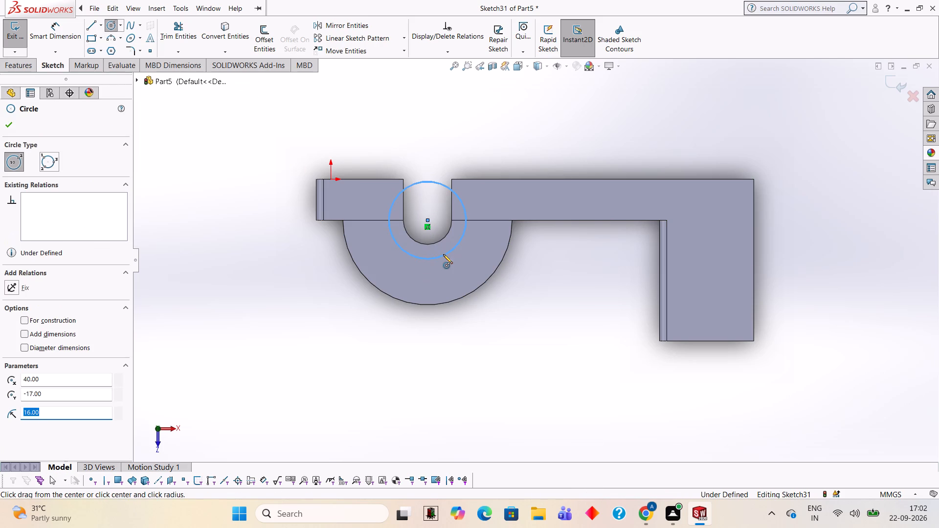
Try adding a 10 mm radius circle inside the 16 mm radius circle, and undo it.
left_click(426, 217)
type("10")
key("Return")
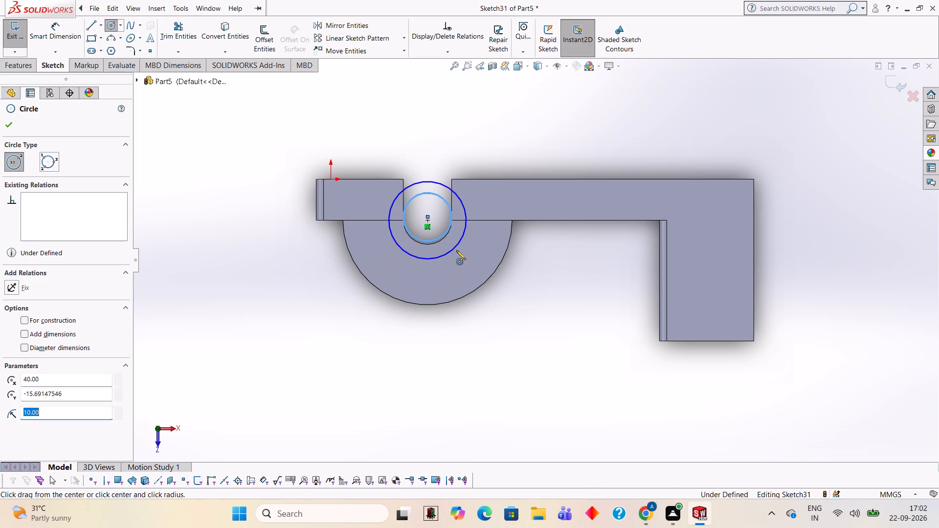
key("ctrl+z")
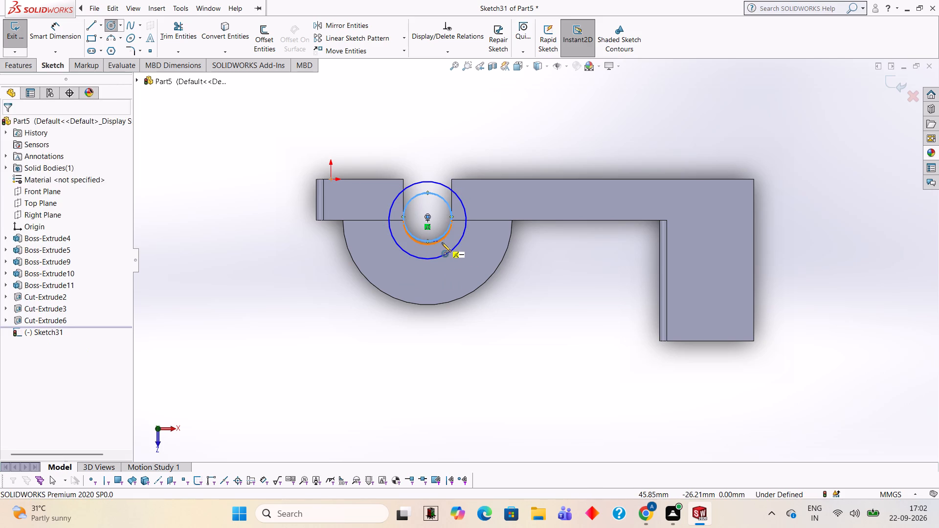
Draw a 10 mm radius circle concentric with the 16 mm radius circle.
left_click(114, 25)
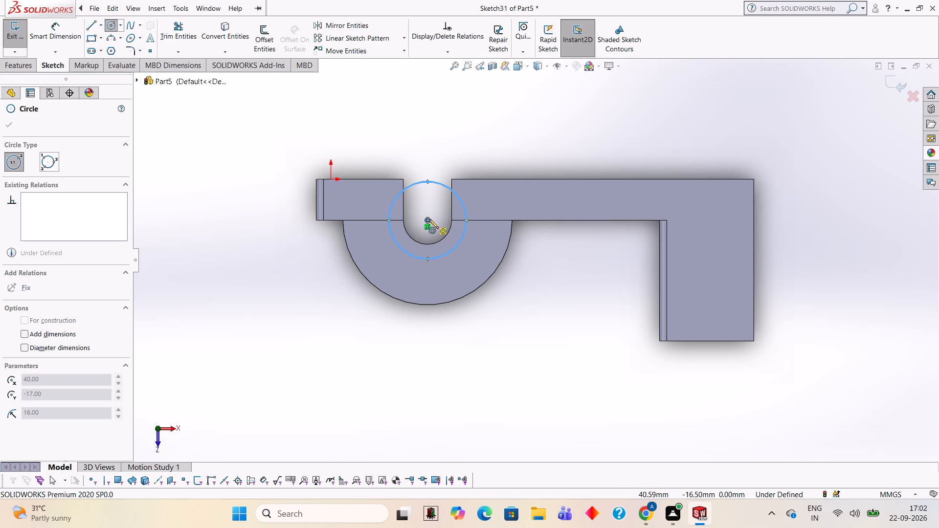
left_click(427, 219)
type("10")
key("Return")
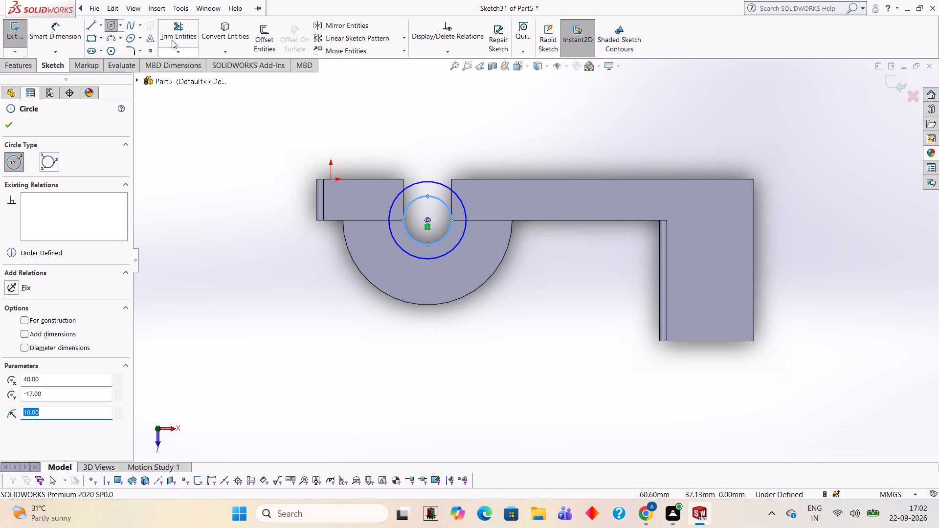
Draw a 32 mm horizontal line through the circles' centre, spanning the outer circle from side to side.
left_click(95, 24)
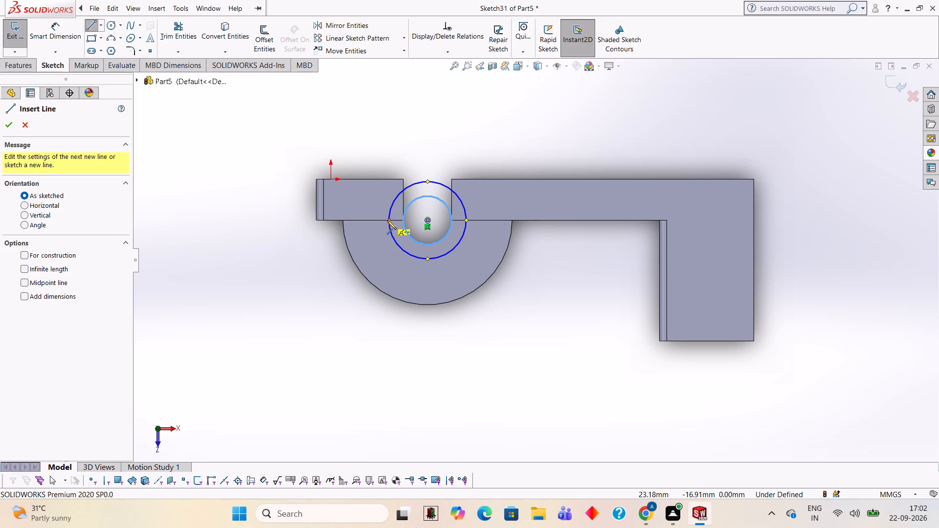
left_click_drag(387, 220, 465, 221)
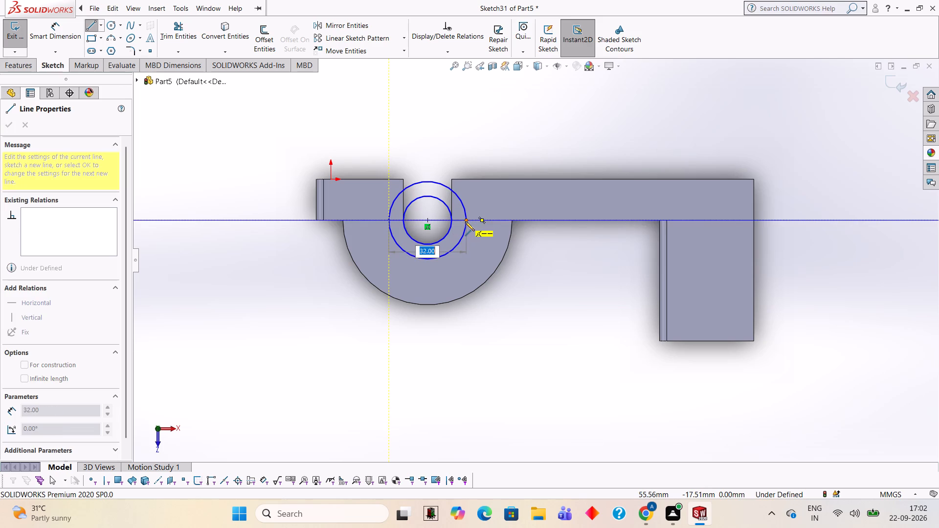
left_click_drag(465, 221, 466, 221)
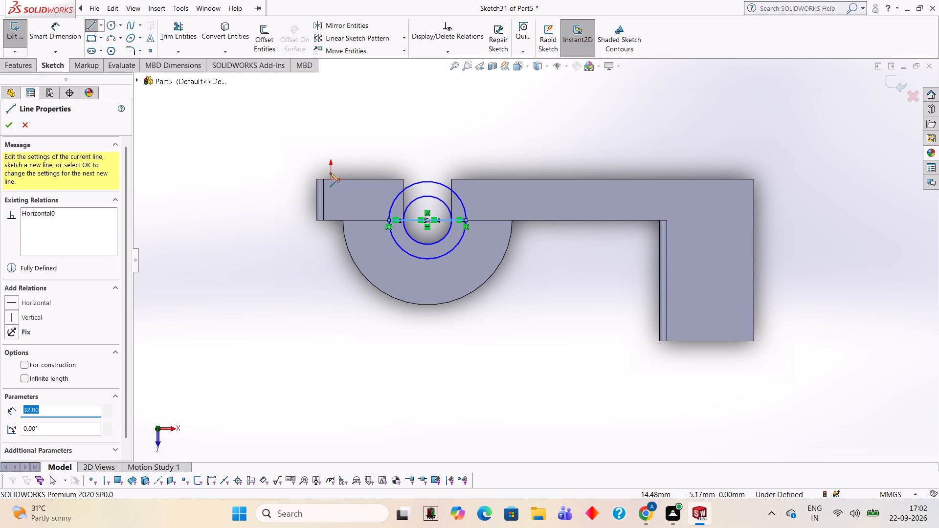
Trim away the circle halves on the slot's open side and the line segment across the slot, leaving a closed half-ring profile.
left_click(173, 35)
left_click(421, 182)
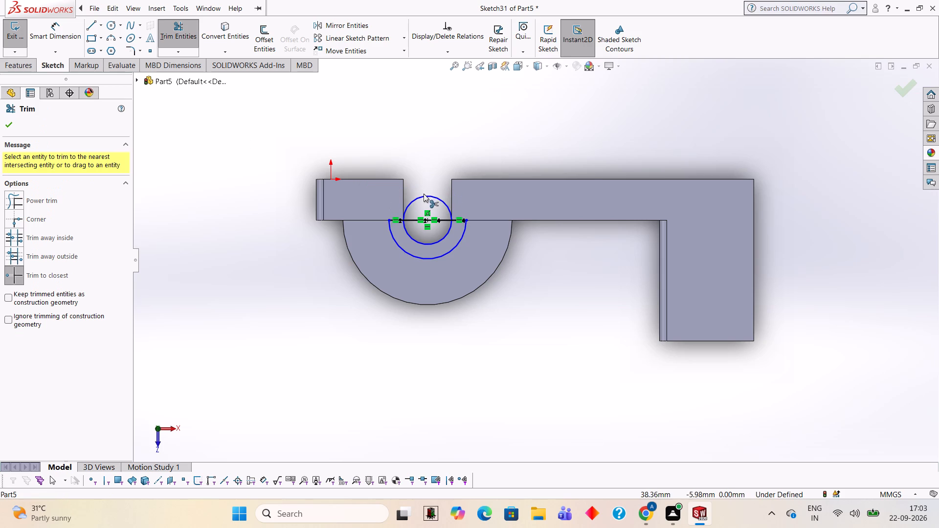
left_click(423, 196)
left_click(410, 219)
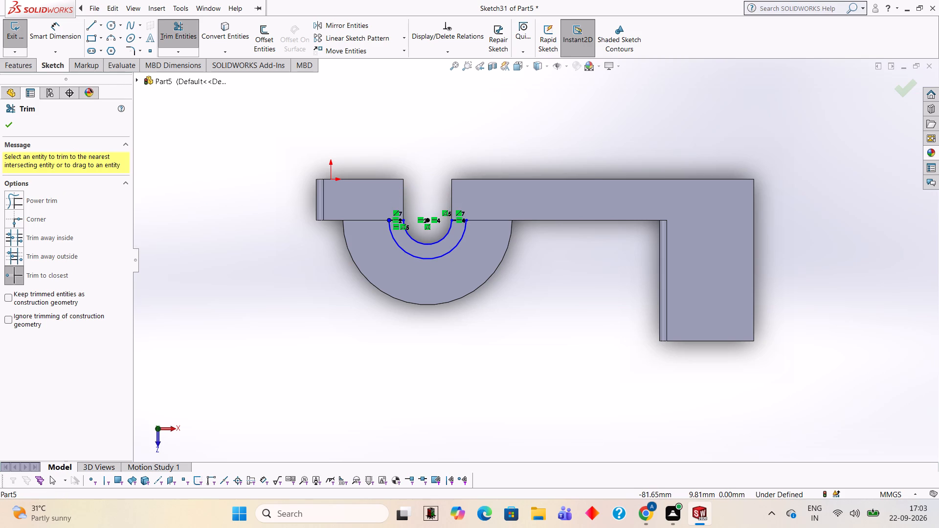
Extrude the half-ring profile 15 mm outward from the boss's face, merged with the bracket.
left_click(19, 69)
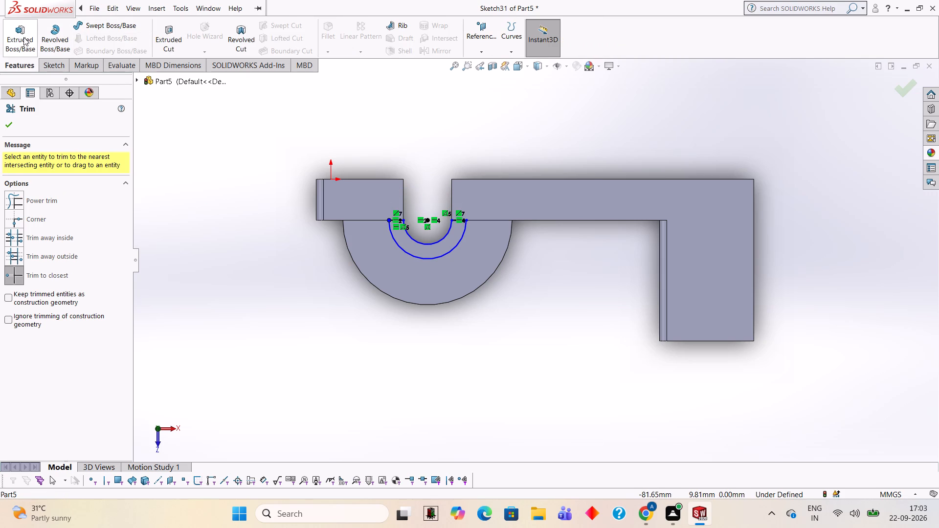
left_click(23, 37)
middle_click_drag(433, 349, 438, 277)
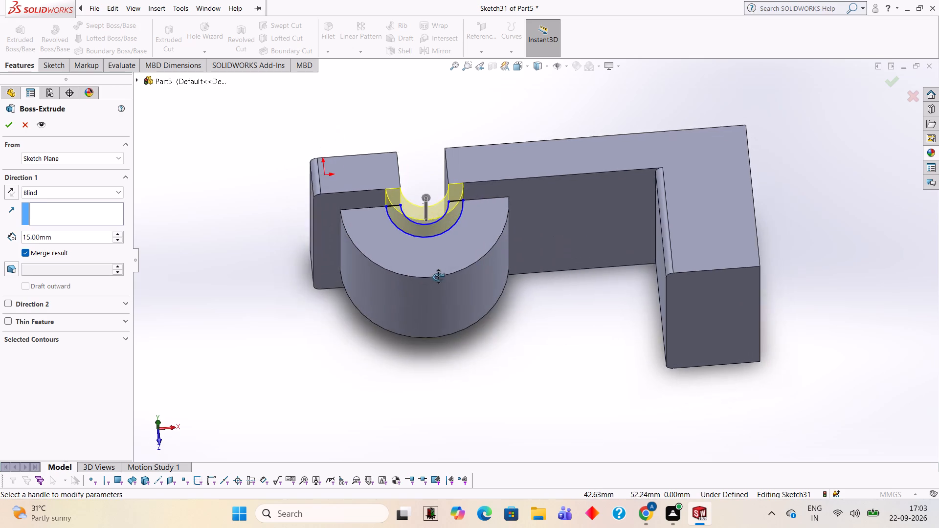
middle_click_drag(438, 277, 443, 259)
left_click(8, 128)
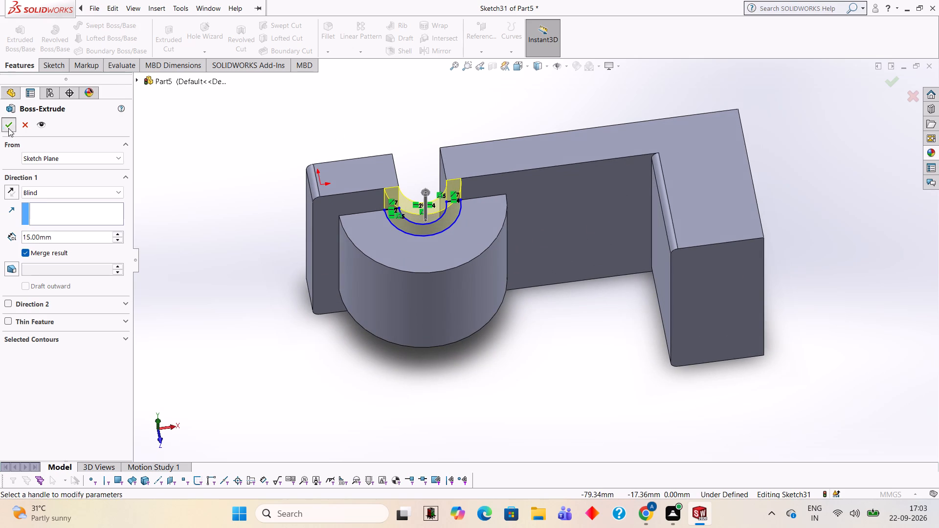
left_click(192, 198)
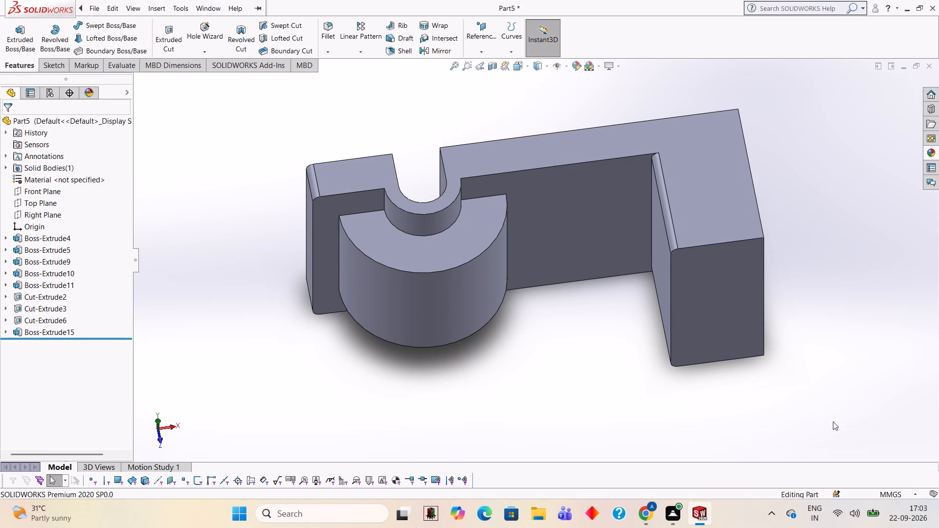
Start a sketch on the boss's opposite half-ring face and draw concentric 16 mm and 10 mm radius circles centred on the slot's arc.
middle_click_drag(653, 429, 606, 187)
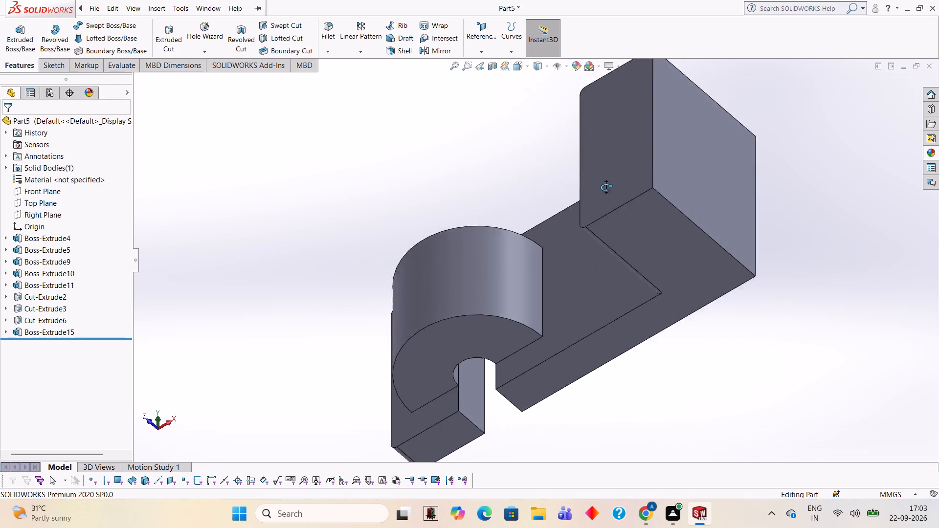
middle_click_drag(606, 187, 631, 127)
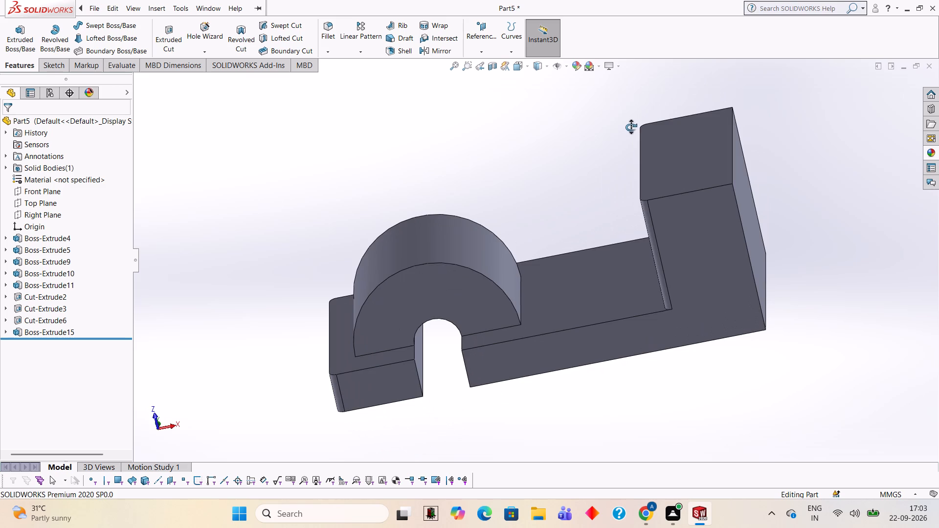
middle_click_drag(631, 127, 631, 125)
left_click(435, 298)
left_click(479, 266)
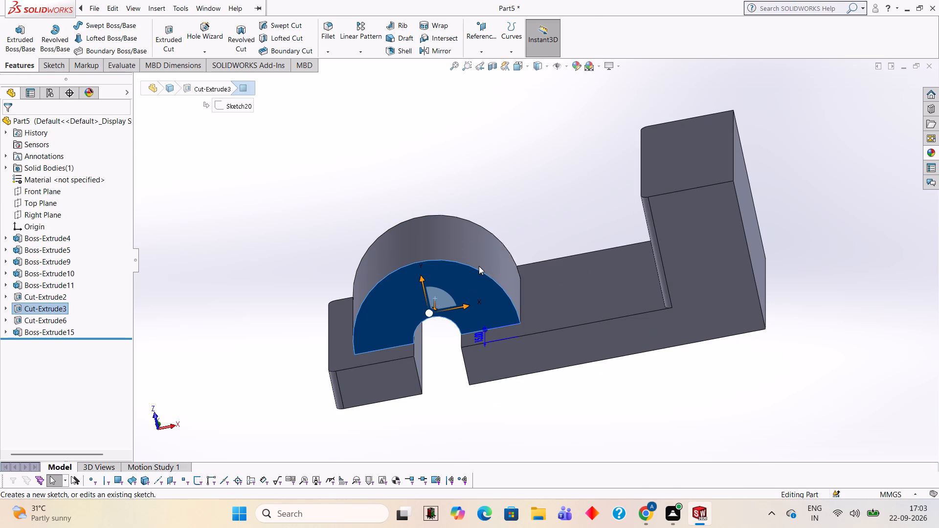
key("ctrl+8")
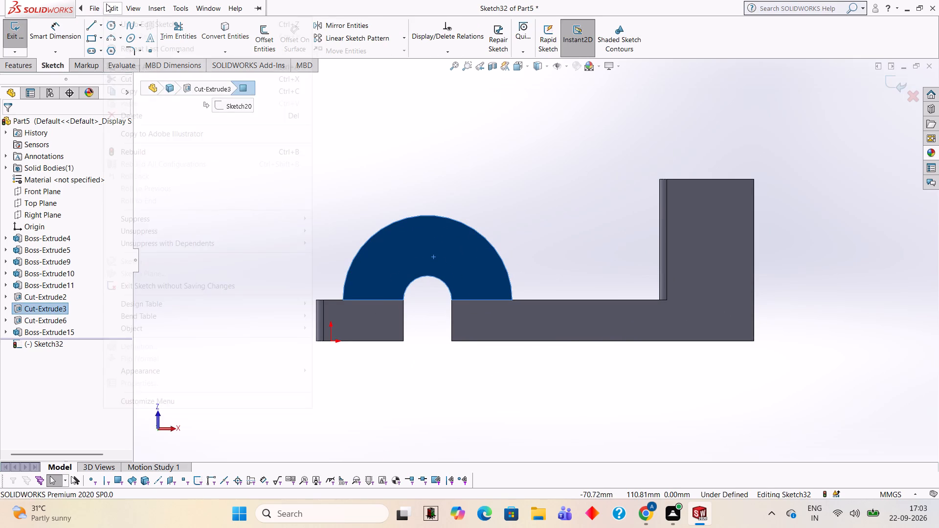
left_click(403, 111)
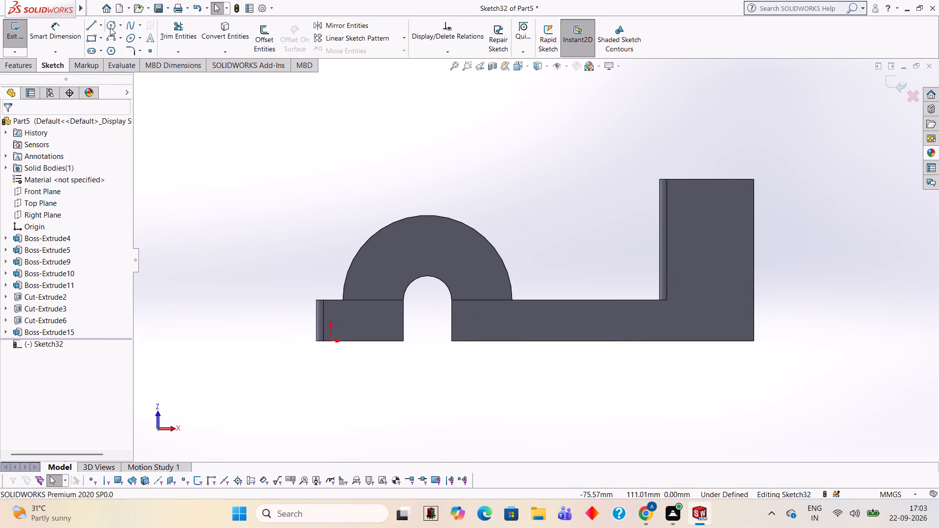
left_click(110, 27)
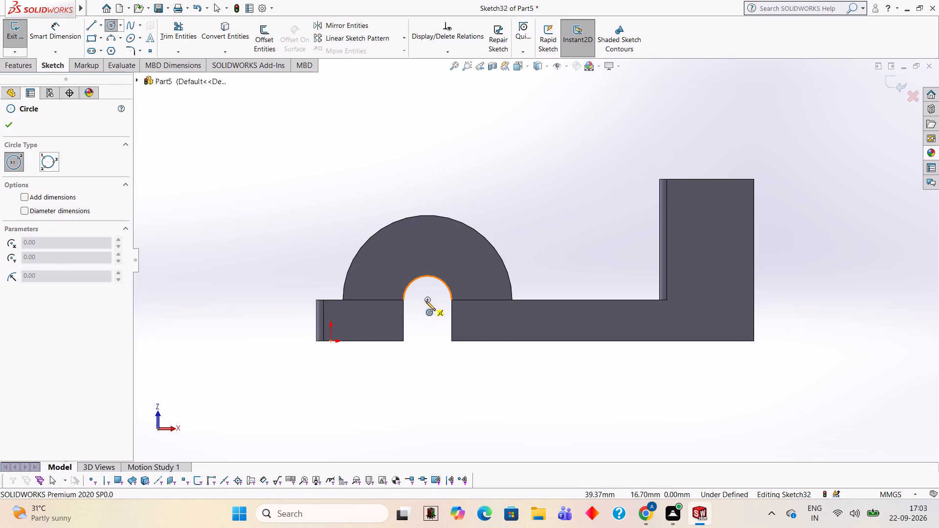
left_click(426, 299)
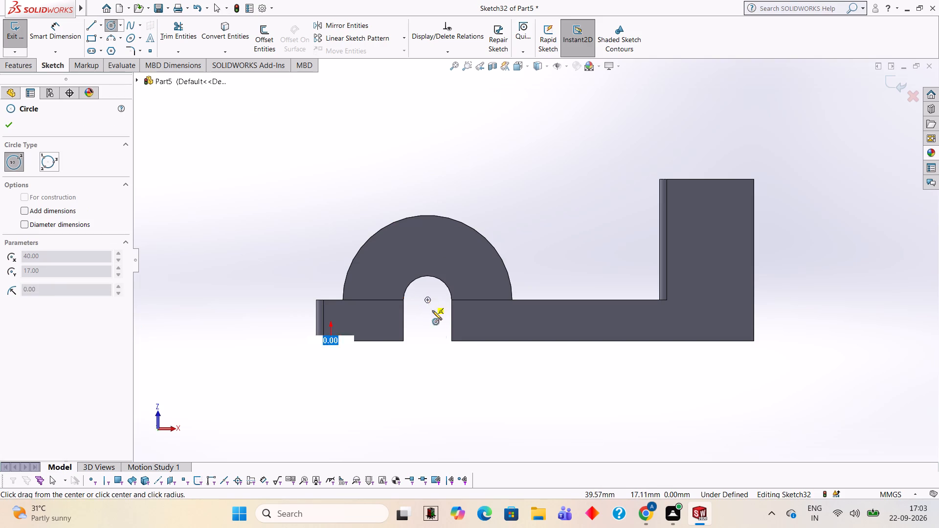
type("16")
key("Return")
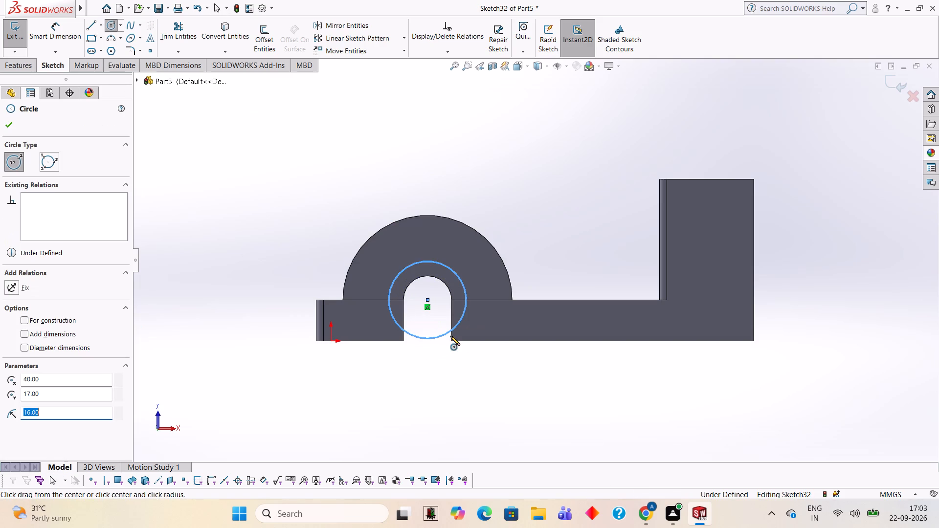
left_click(425, 300)
type("10")
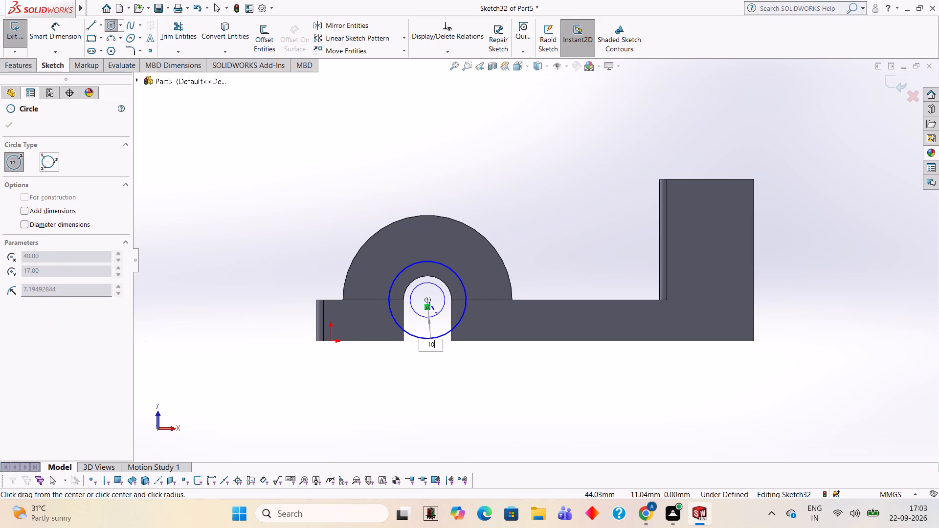
key("Return")
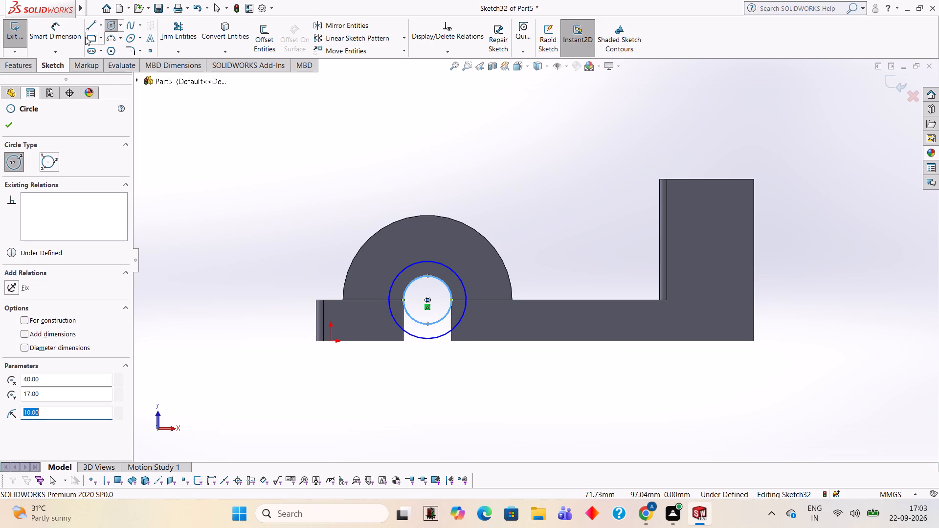
Draw a horizontal line across the outer circle through its centre and trim the sketch to a half-ring around the slot's arc.
left_click(90, 27)
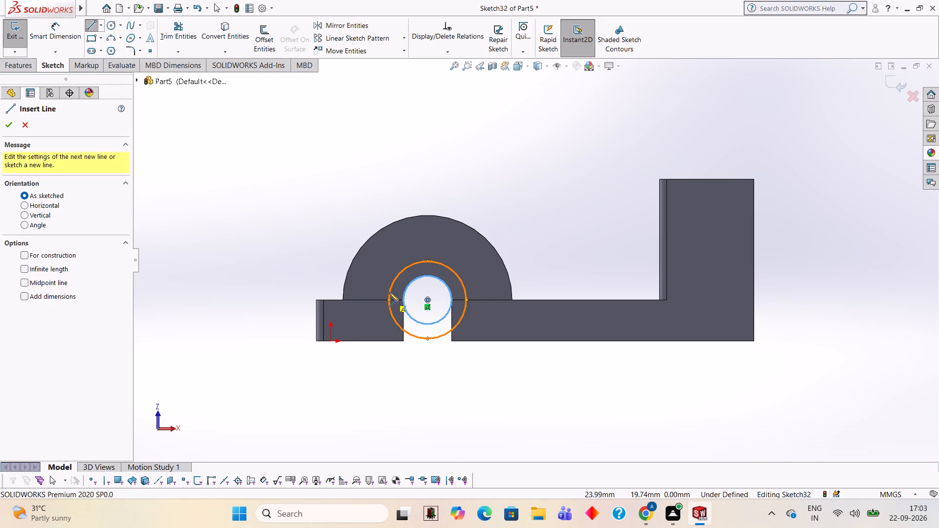
left_click(388, 299)
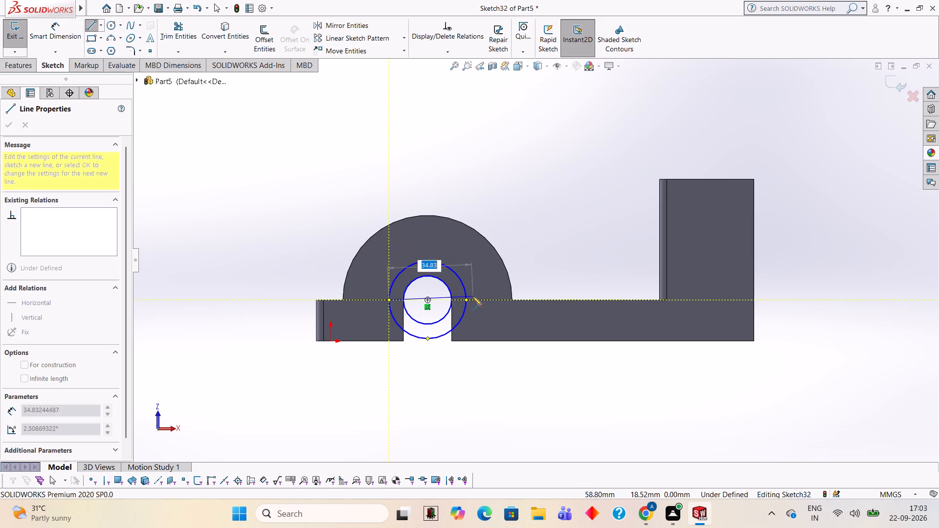
left_click(467, 299)
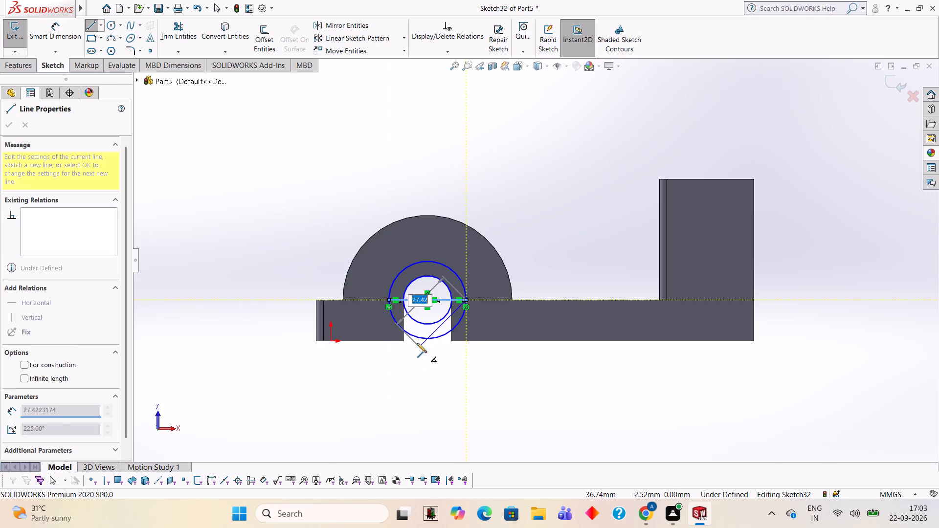
key("Escape")
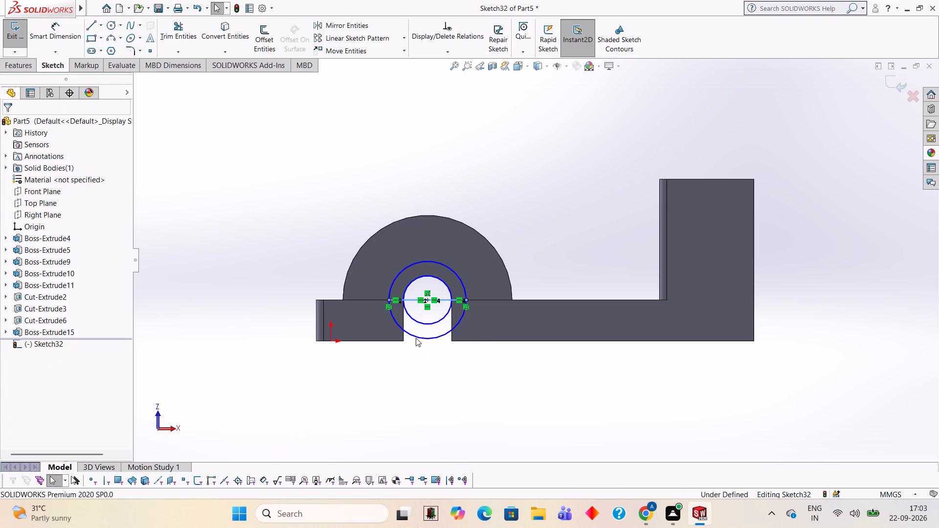
left_click(166, 36)
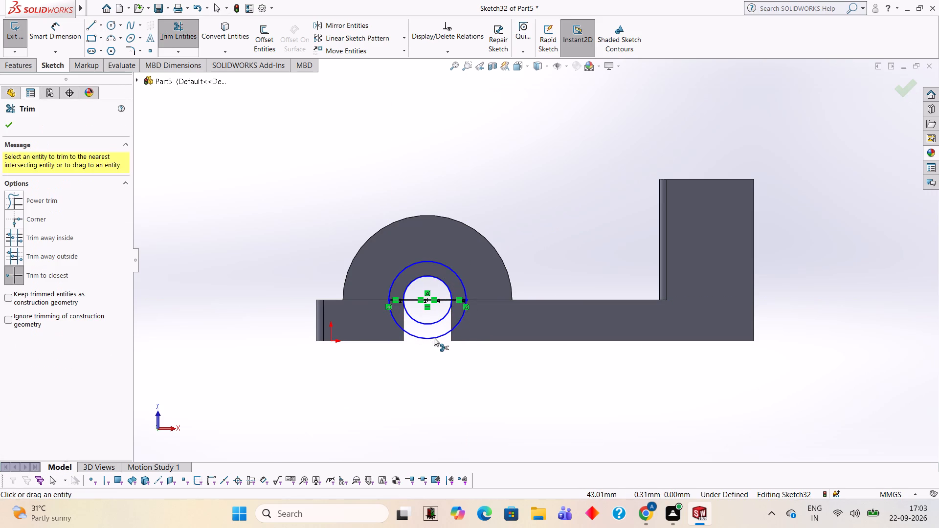
left_click(434, 337)
left_click(439, 320)
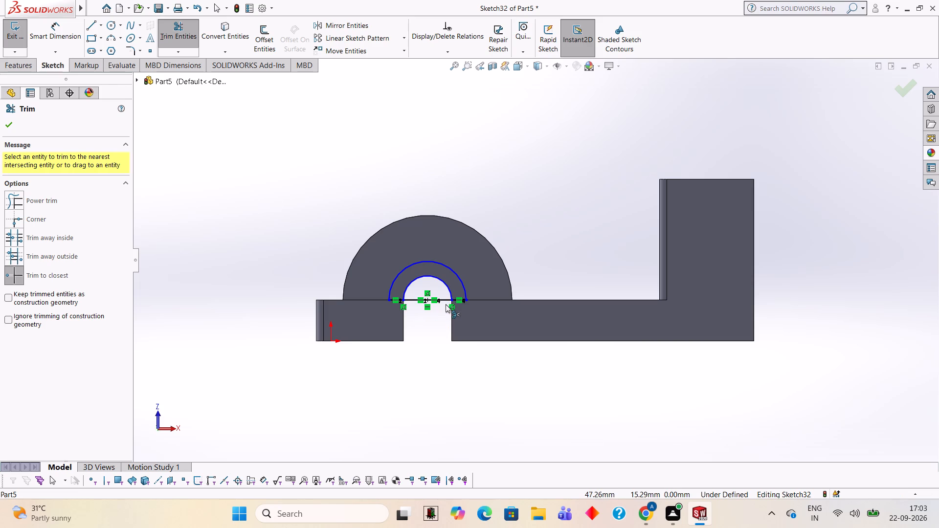
left_click(445, 300)
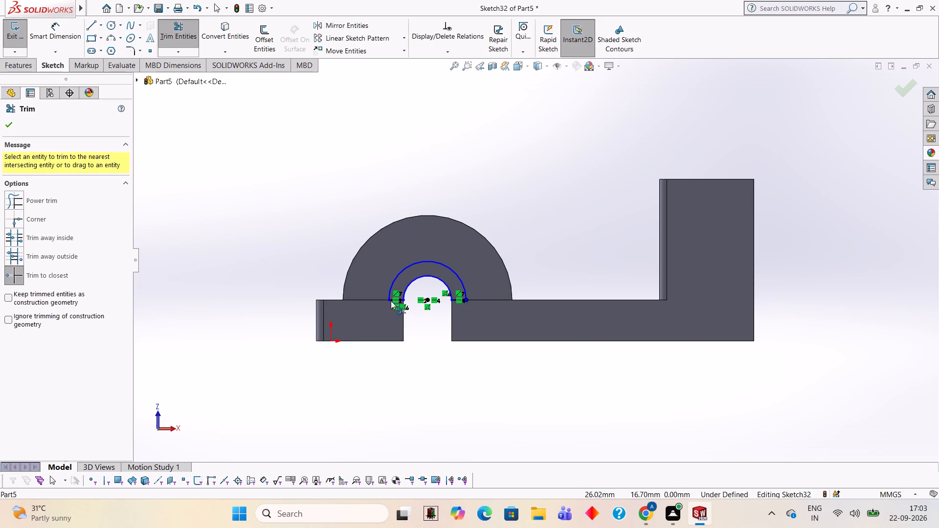
Extrude the second half-ring profile 15 mm outward from the boss's face, merged with the bracket.
left_click(33, 66)
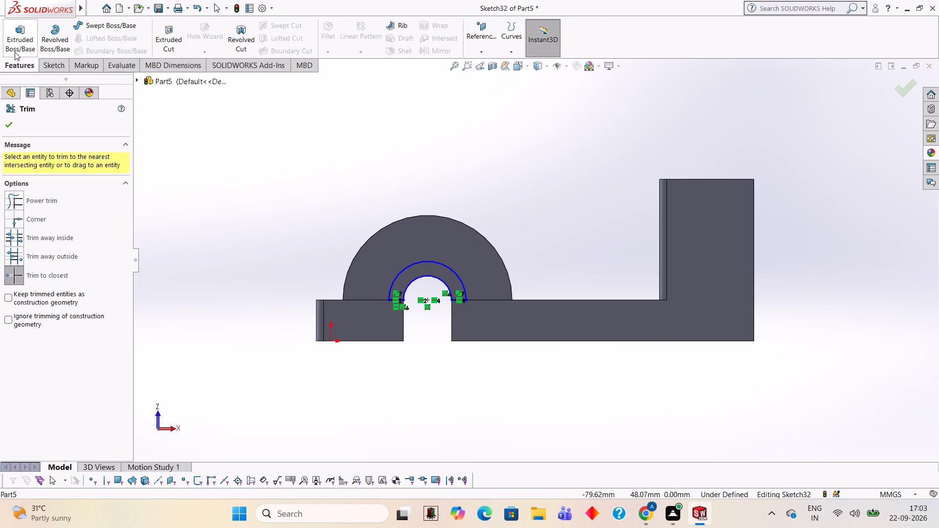
left_click(26, 43)
middle_click_drag(490, 174, 506, 336)
scroll(506, 339, "up", 1)
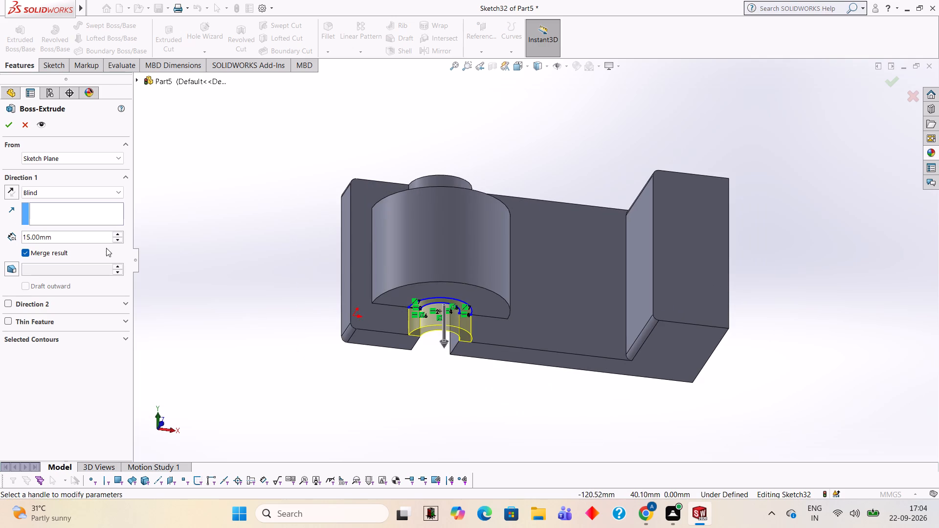
left_click(9, 124)
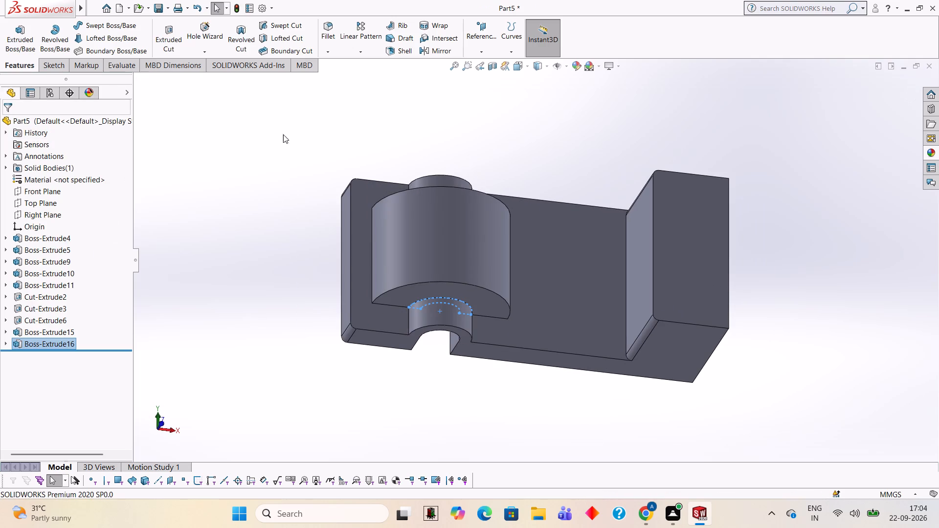
left_click(464, 120)
Examine the bracket from several sides, checking the boss and the half-rings at both of its ends.
middle_click_drag(756, 240, 761, 233)
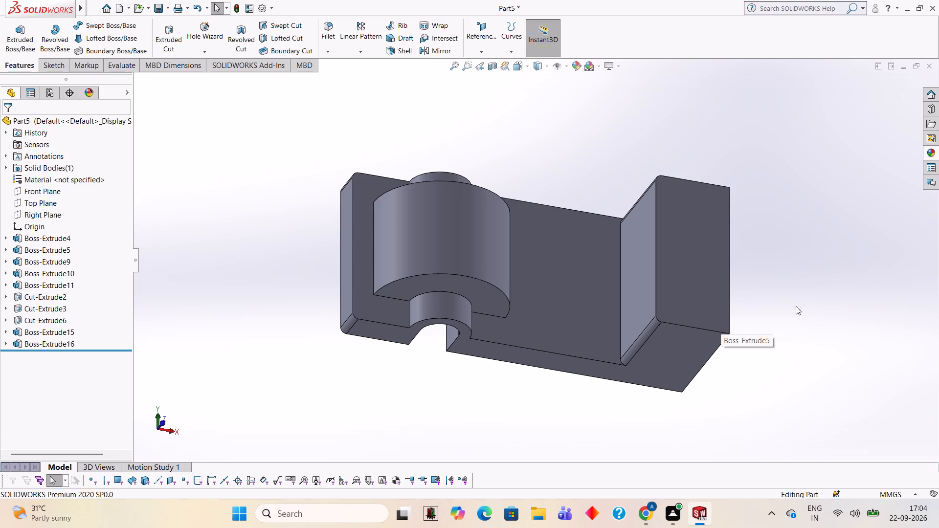
middle_click_drag(785, 375, 855, 358)
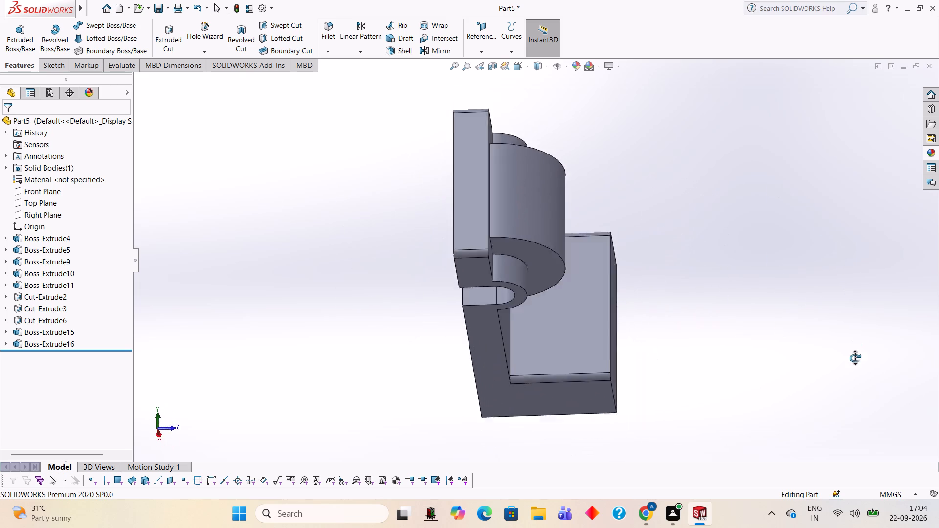
middle_click_drag(855, 358, 898, 354)
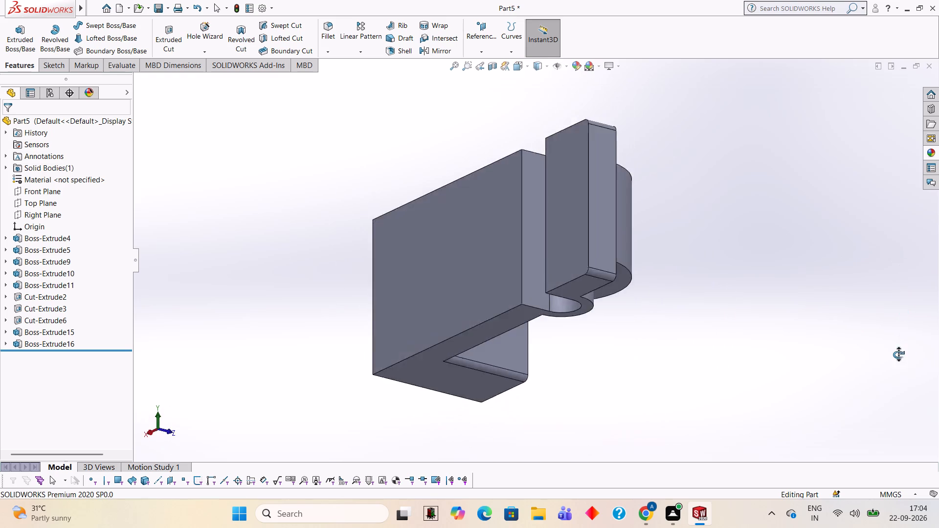
middle_click_drag(898, 354, 800, 351)
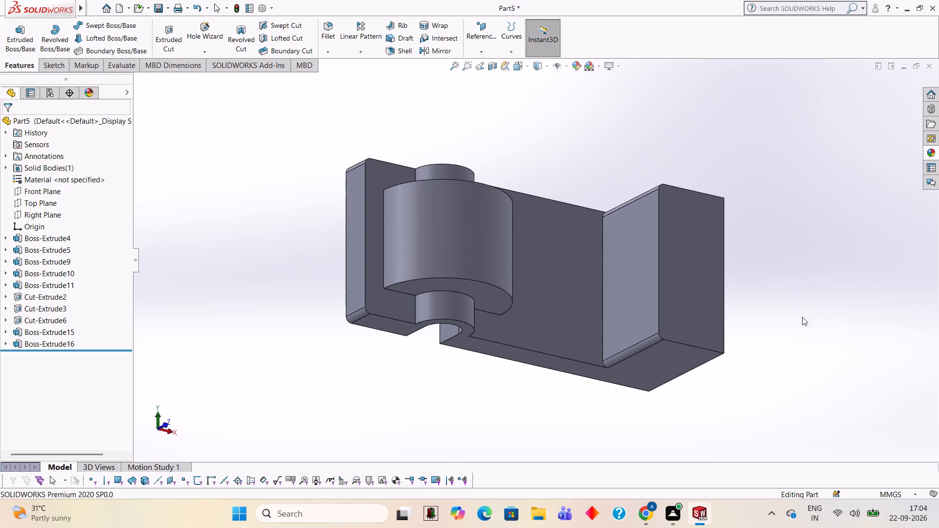
middle_click_drag(772, 164, 771, 240)
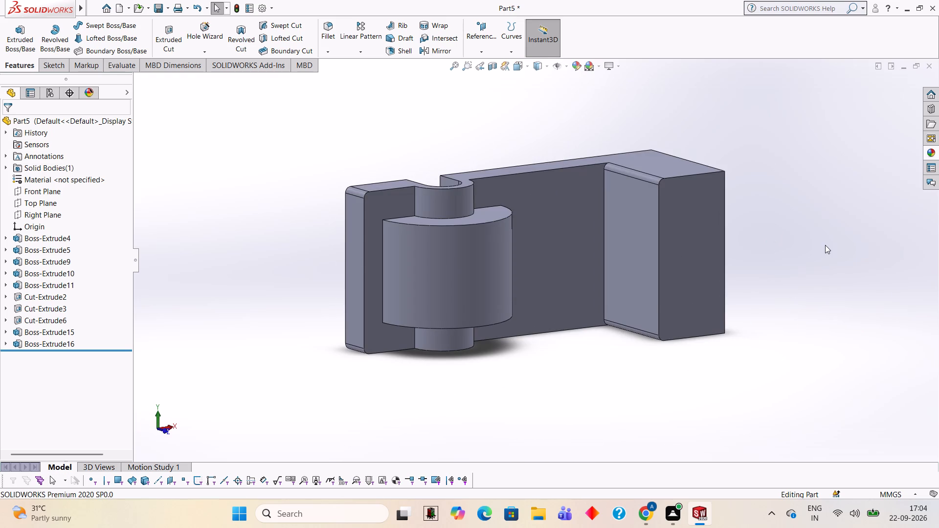
middle_click_drag(824, 244, 794, 194)
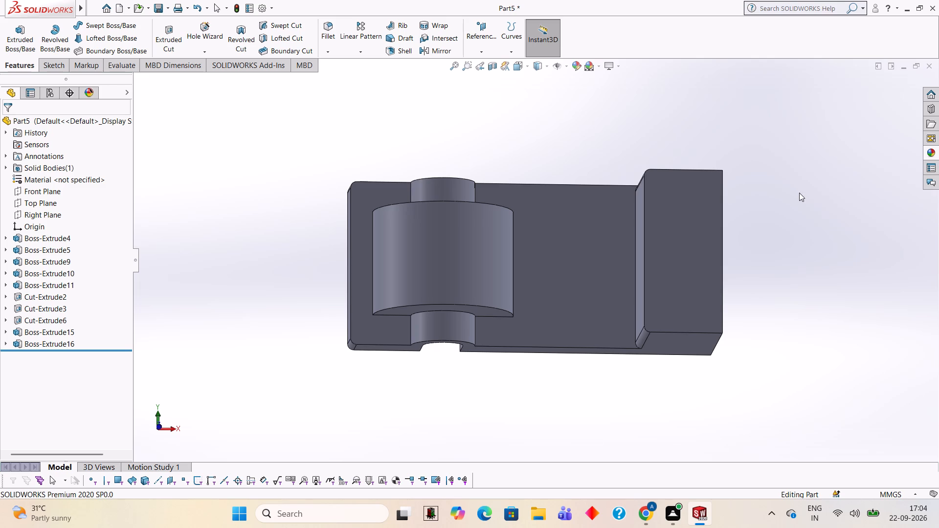
middle_click_drag(769, 403, 771, 348)
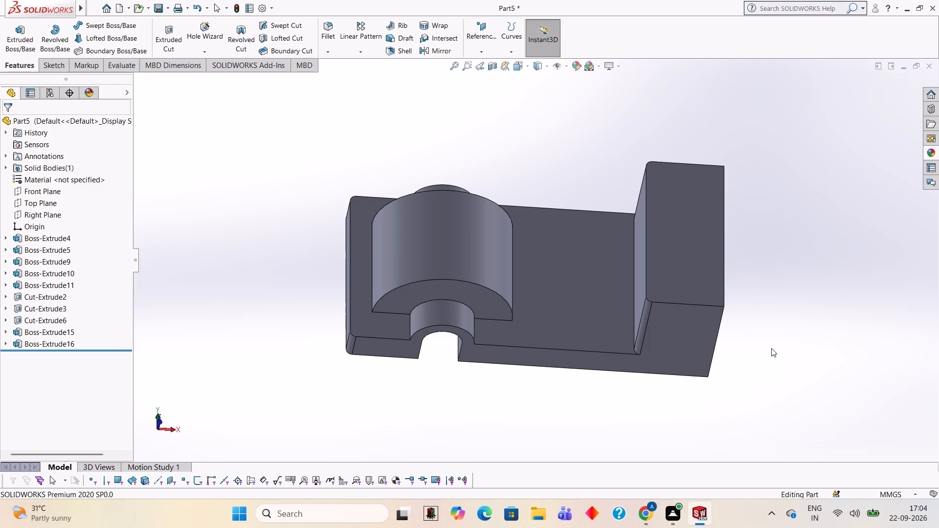
left_click(782, 322)
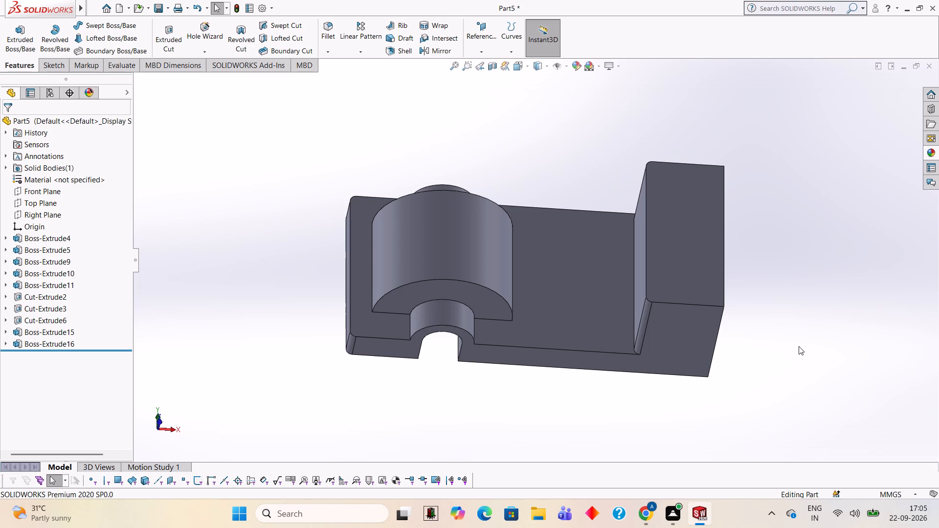
Start a sketch on the bracket's L-shaped side face that contains the half-ring's end and the U-shaped slot opening.
left_click(664, 346)
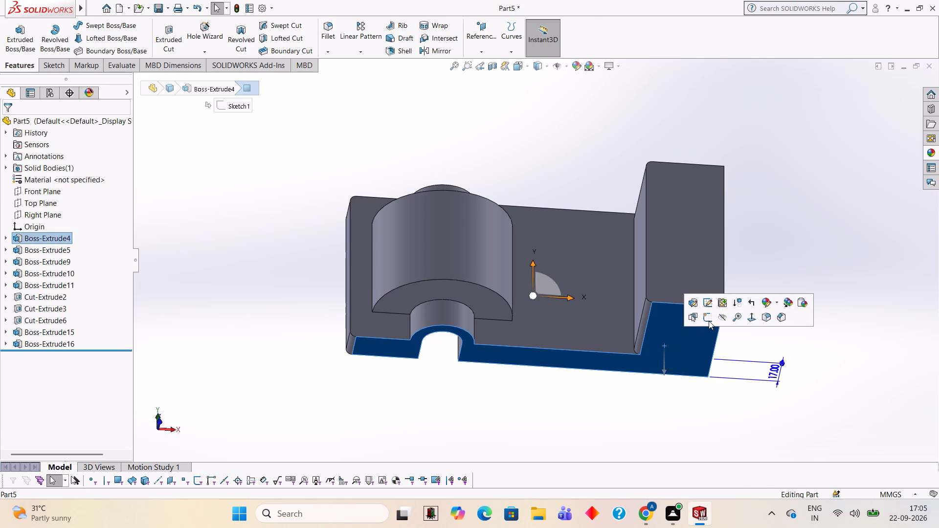
left_click(709, 321)
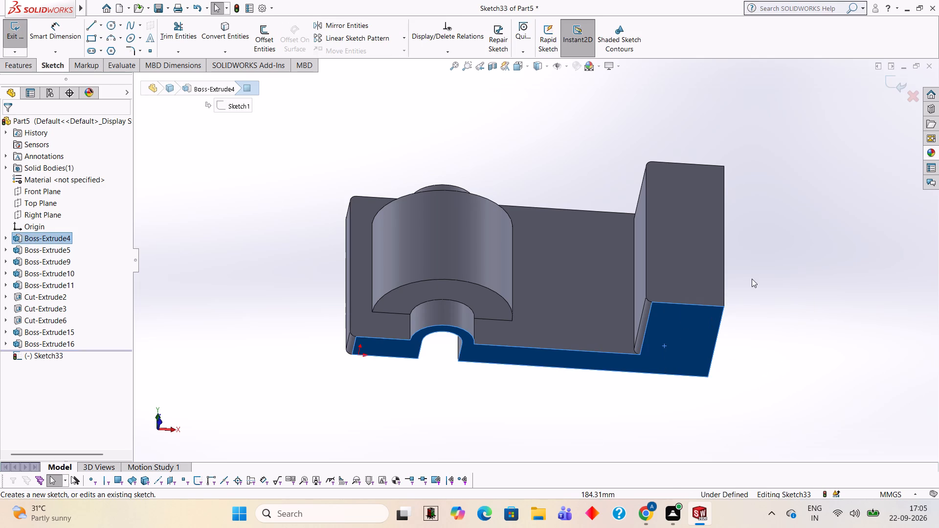
key("ctrl+8")
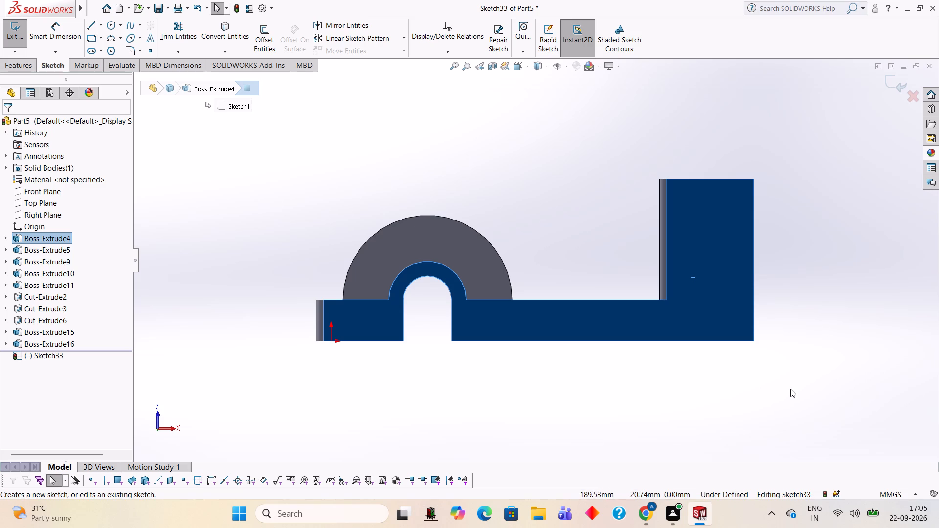
middle_click_drag(827, 291, 823, 308)
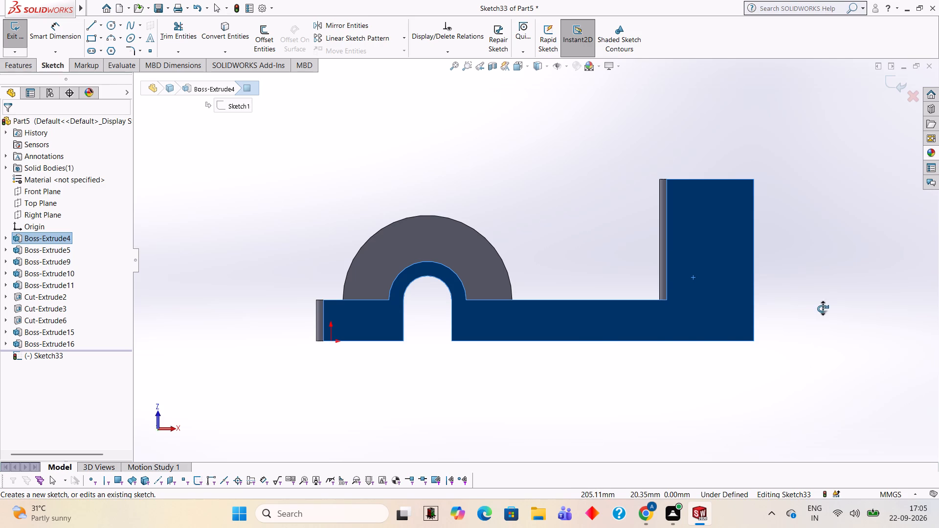
middle_click_drag(823, 308, 790, 384)
left_click(787, 346)
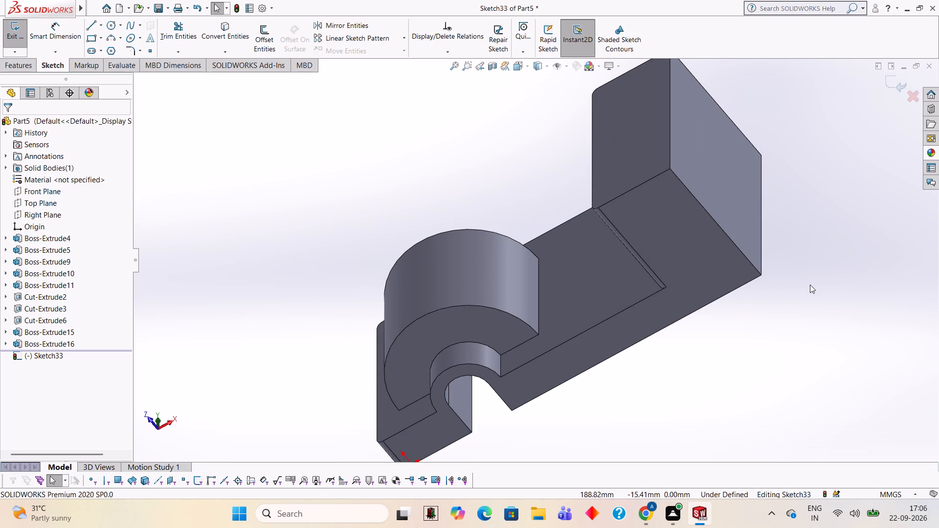
middle_click_drag(772, 328, 795, 341)
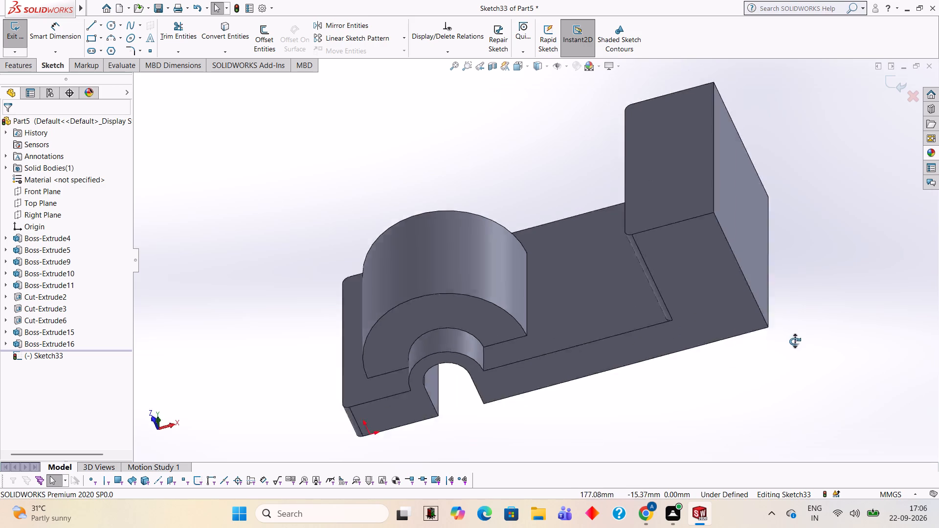
middle_click_drag(795, 341, 815, 353)
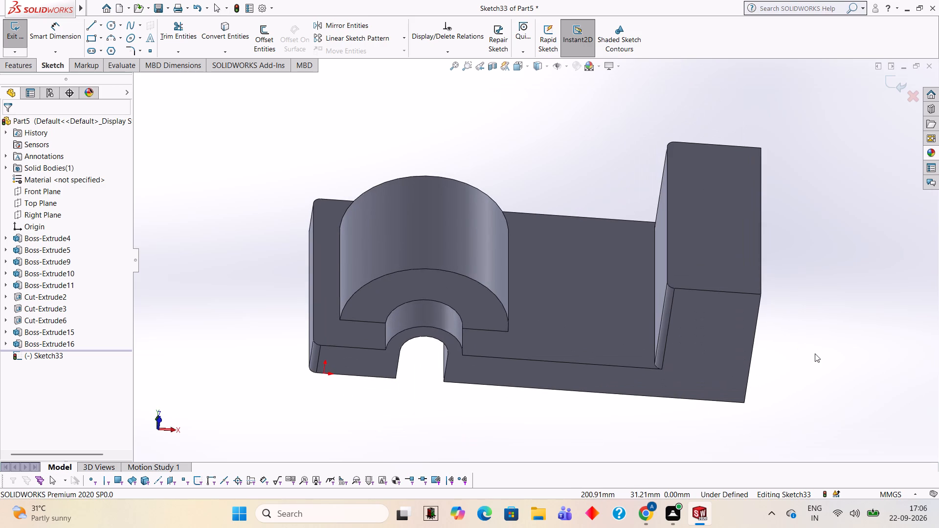
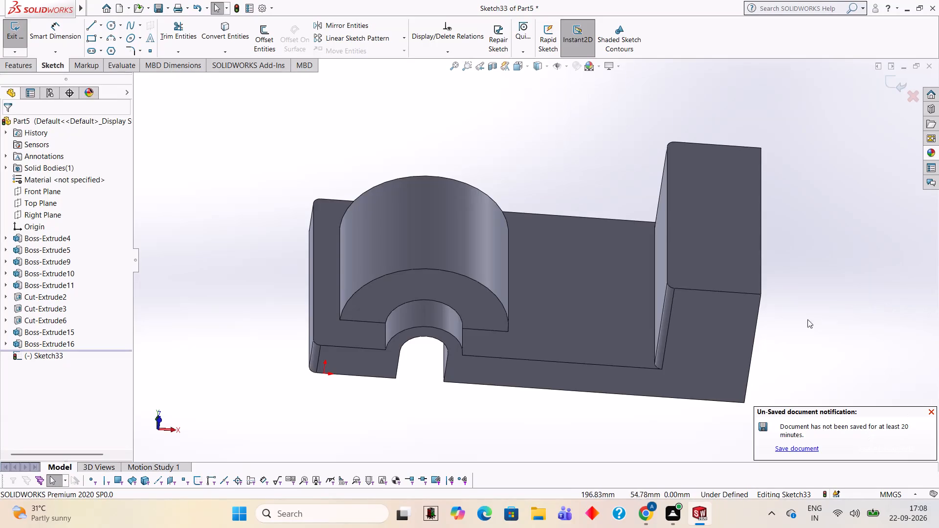
Exit the side-face sketch and start a sketch, viewed face-on, on the base's top face between the boss and the upright block.
left_click(929, 412)
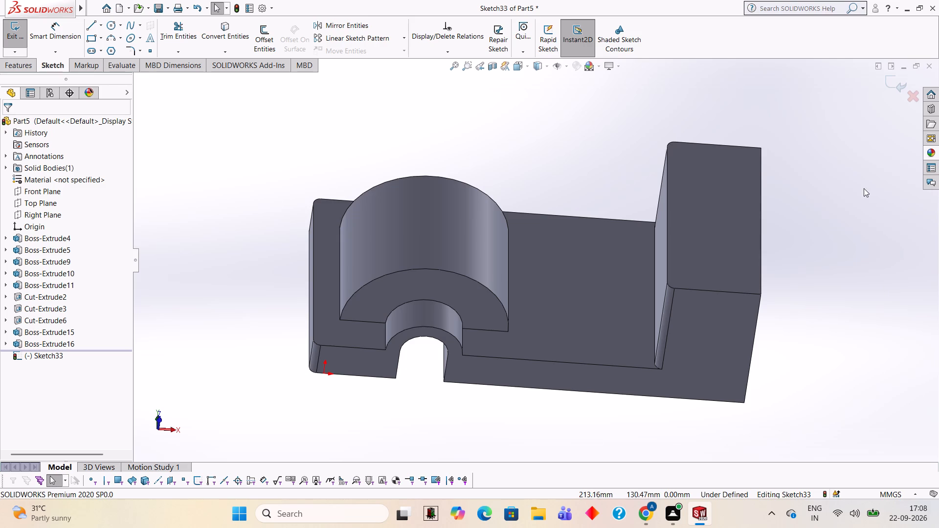
left_click(594, 304)
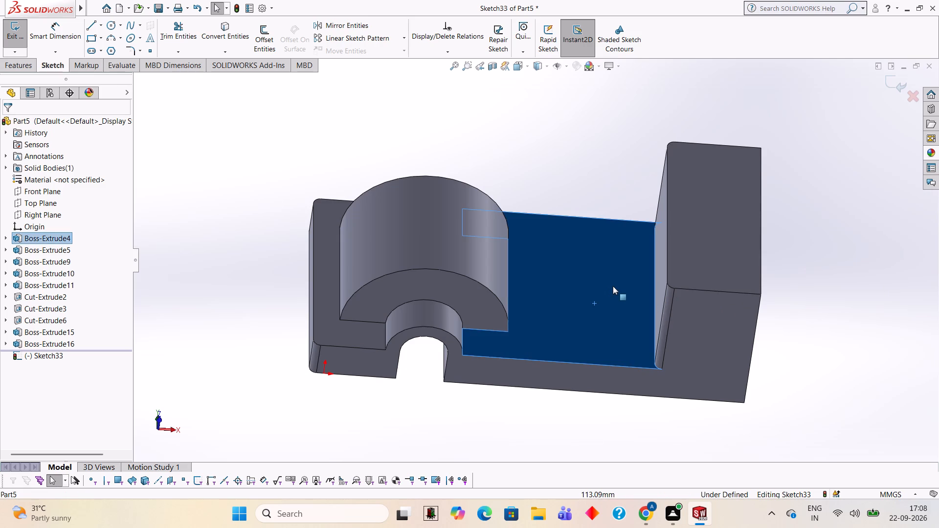
left_click(883, 81)
left_click(571, 314)
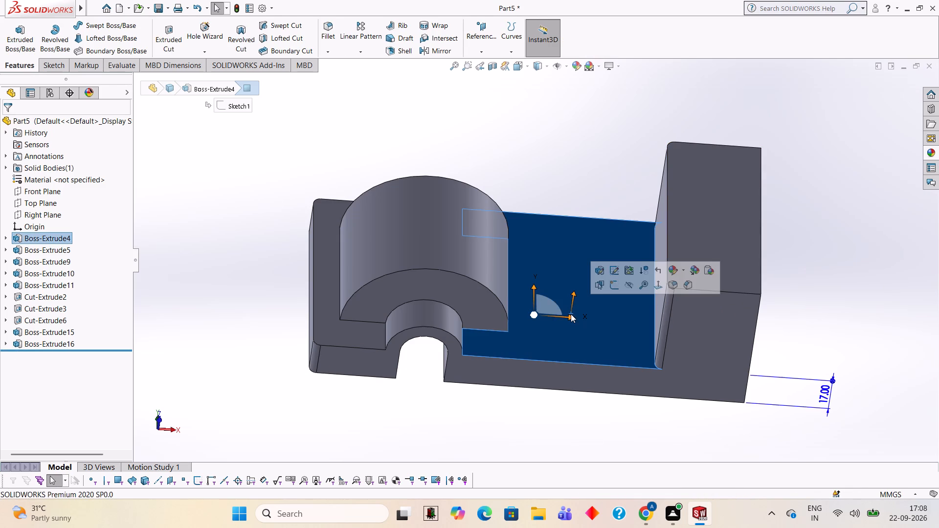
left_click(616, 286)
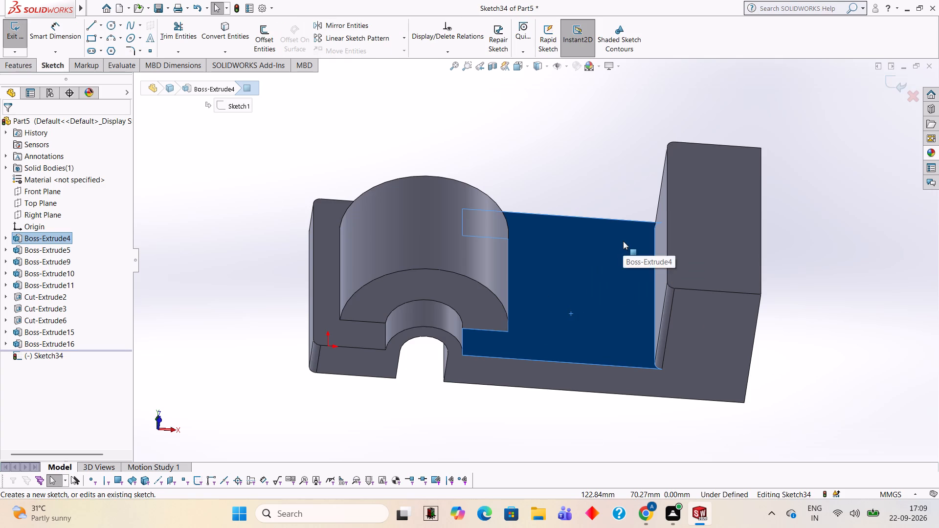
key("ctrl+8")
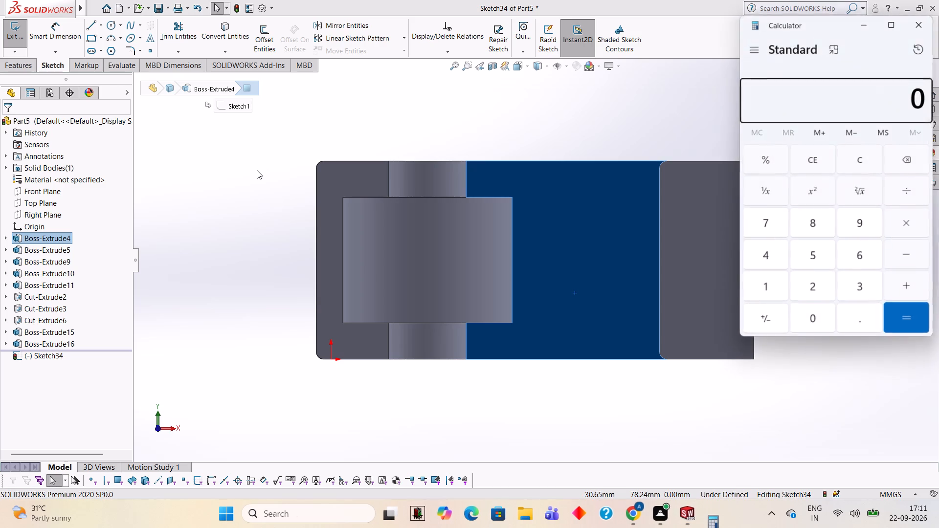
Calculate 42 + 18, and subtract 42 from the result, in Calculator.
type("42+18")
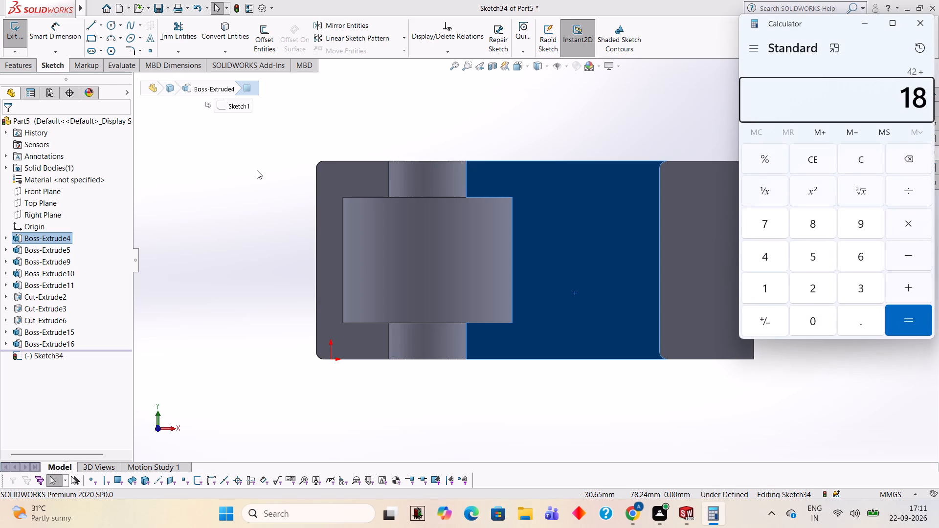
key("Return")
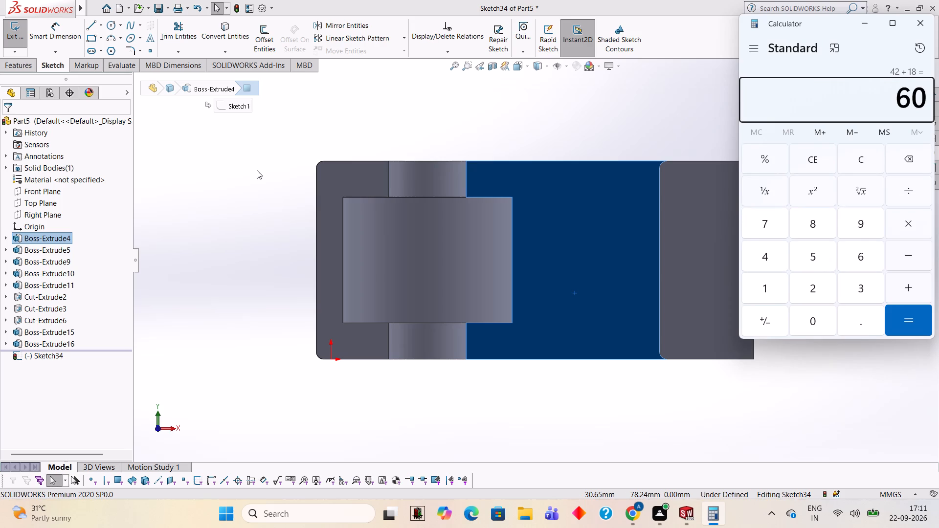
type("-42")
key("Return")
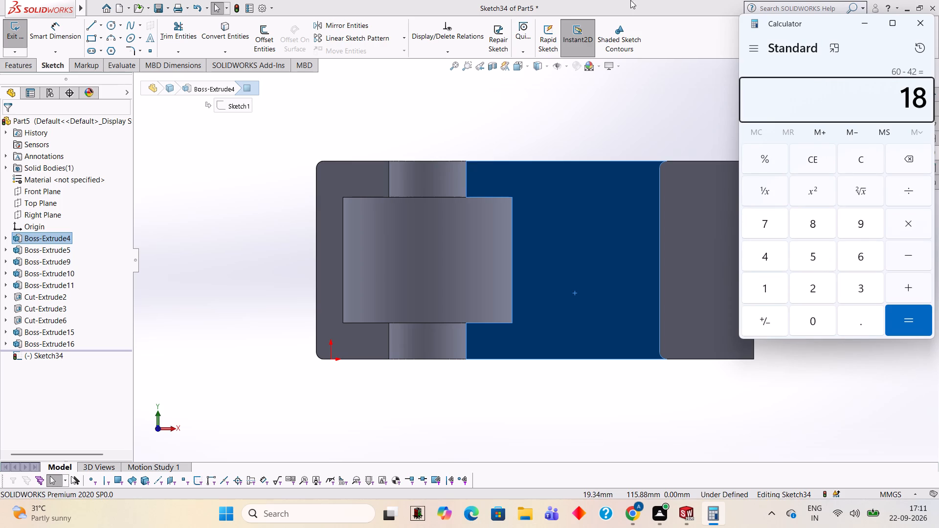
left_click(923, 20)
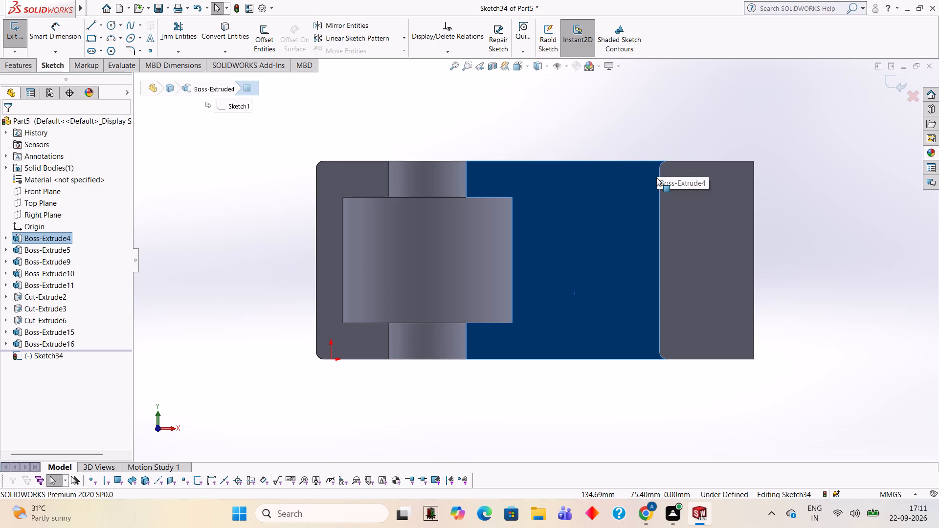
Sketch an open three-sided rectangle against the upright block's inner edge, with 18 mm horizontal lines and a 46 mm vertical line.
middle_click_drag(788, 269, 813, 267)
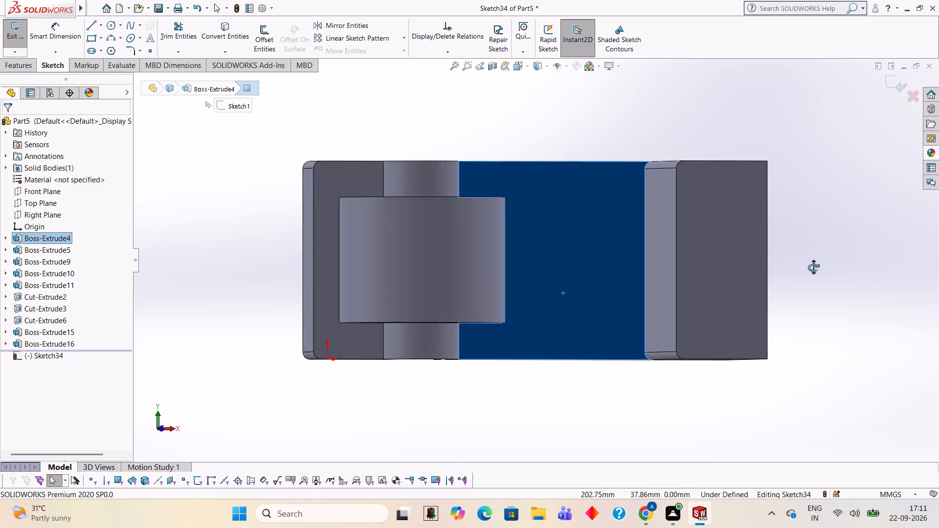
middle_click_drag(813, 267, 824, 267)
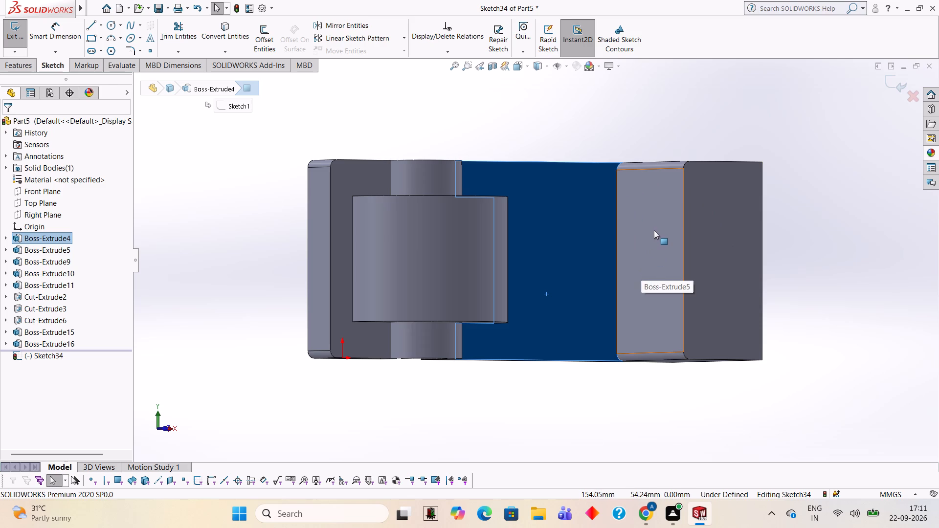
left_click(617, 196)
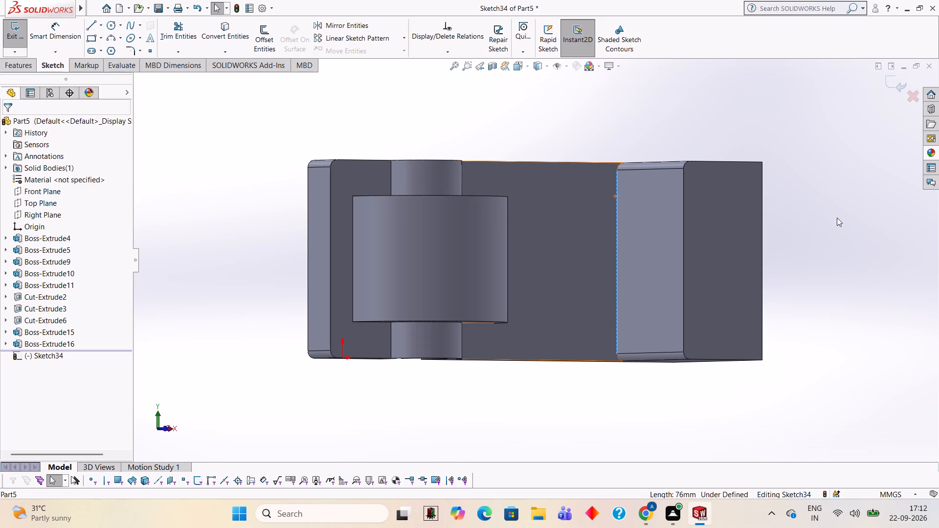
middle_click_drag(837, 218, 803, 218)
middle_click(803, 218)
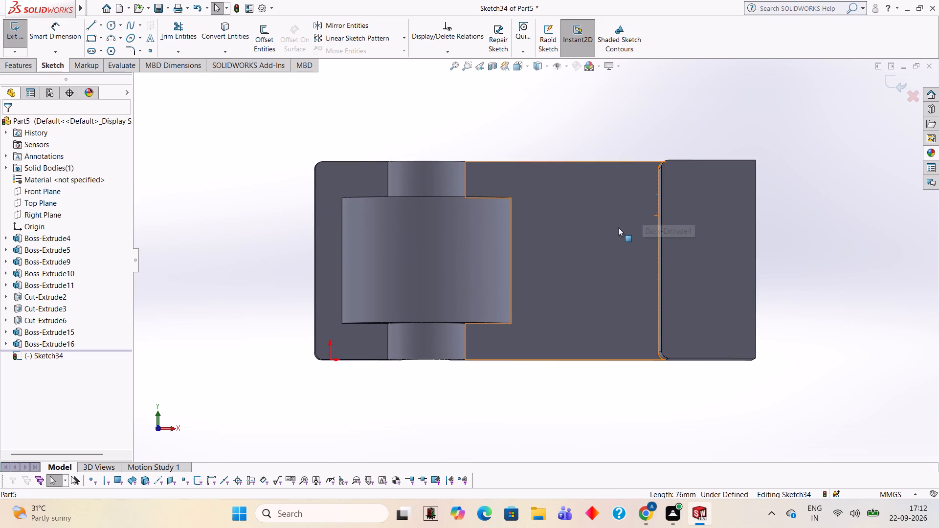
left_click(93, 25)
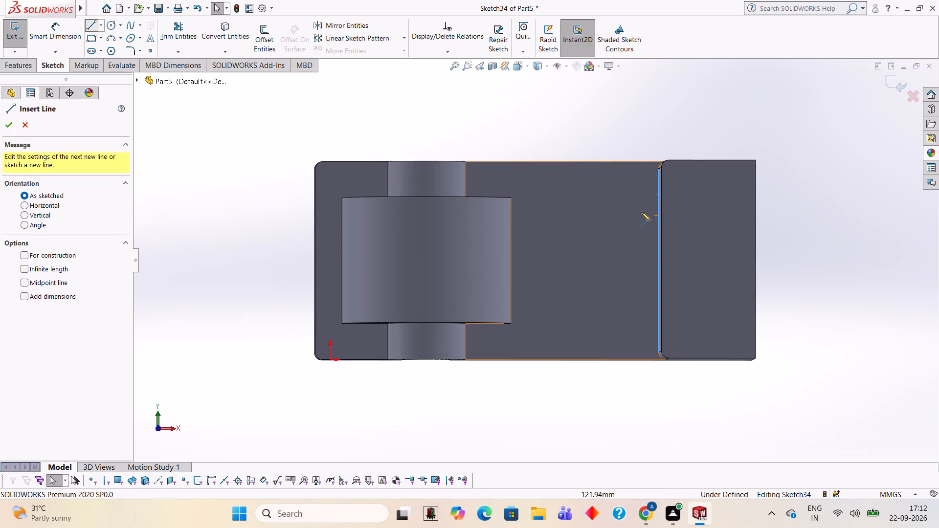
left_click(658, 186)
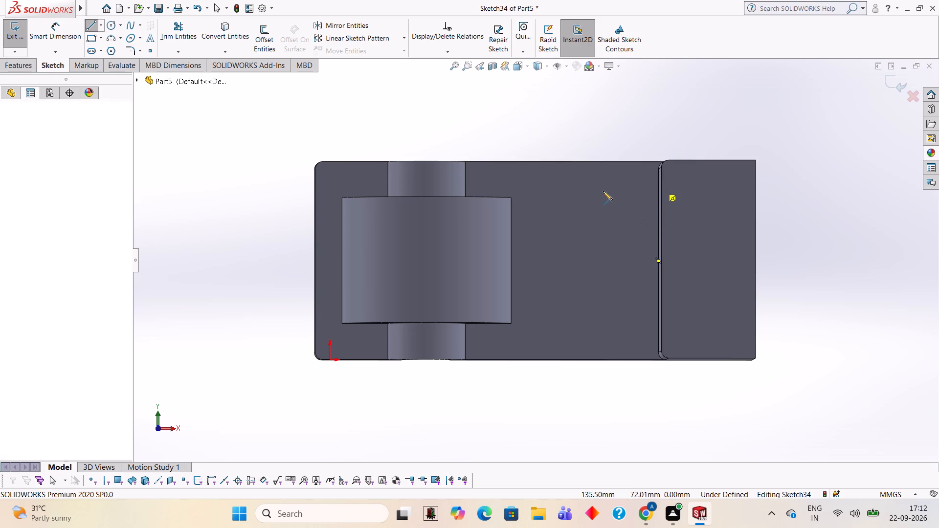
type("18")
key("Return")
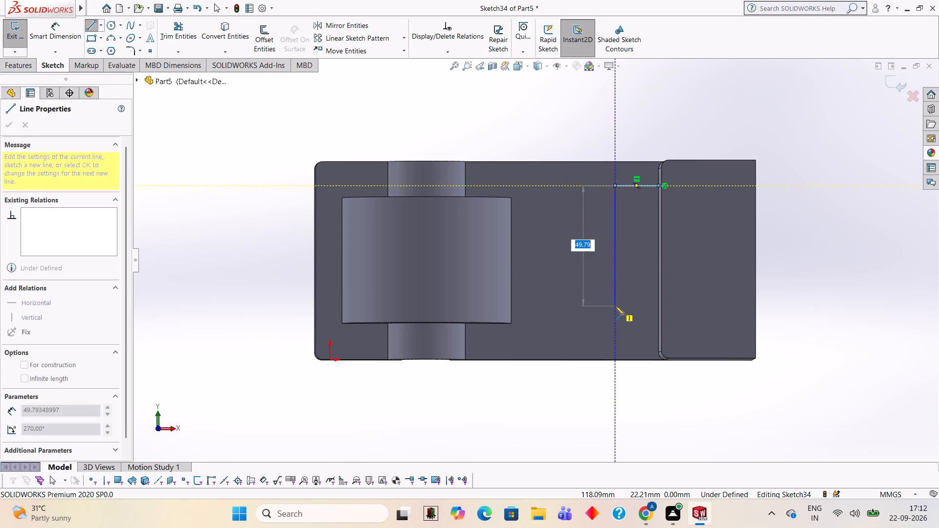
type("46")
key("Return")
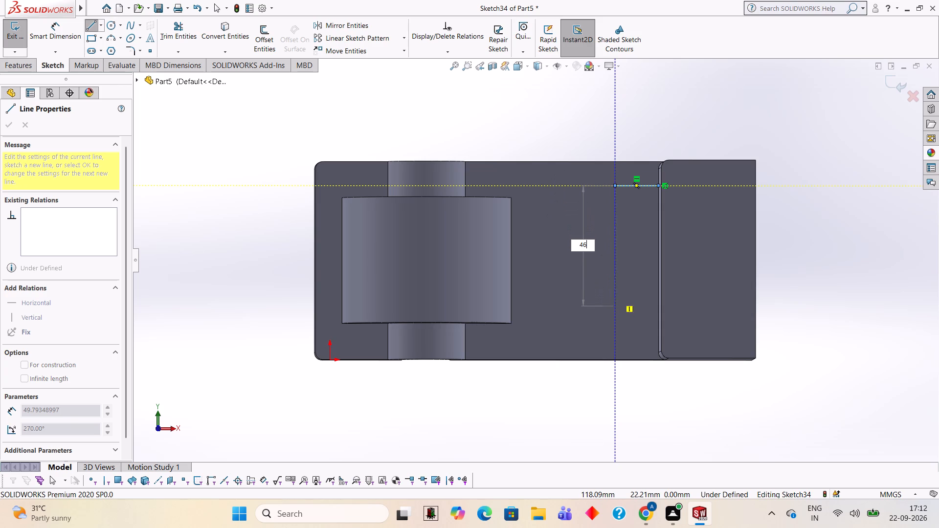
left_click(658, 299)
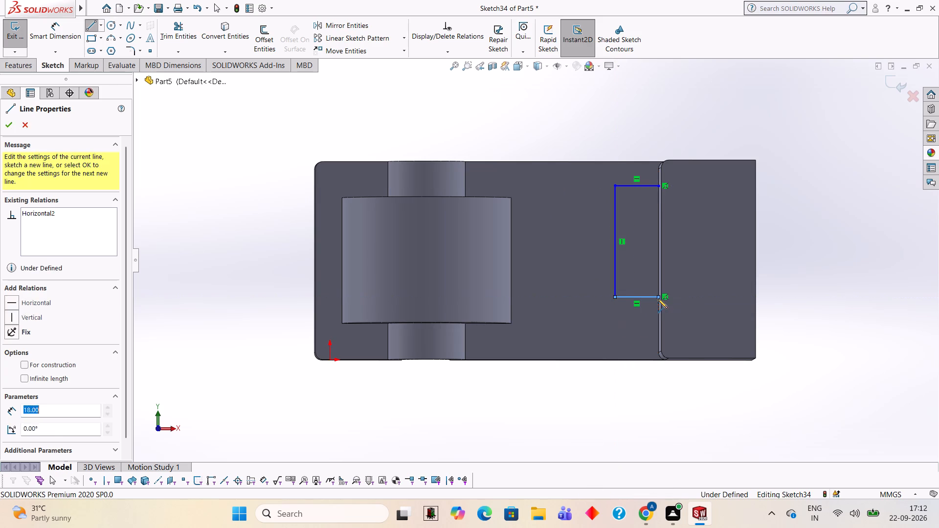
key("Escape")
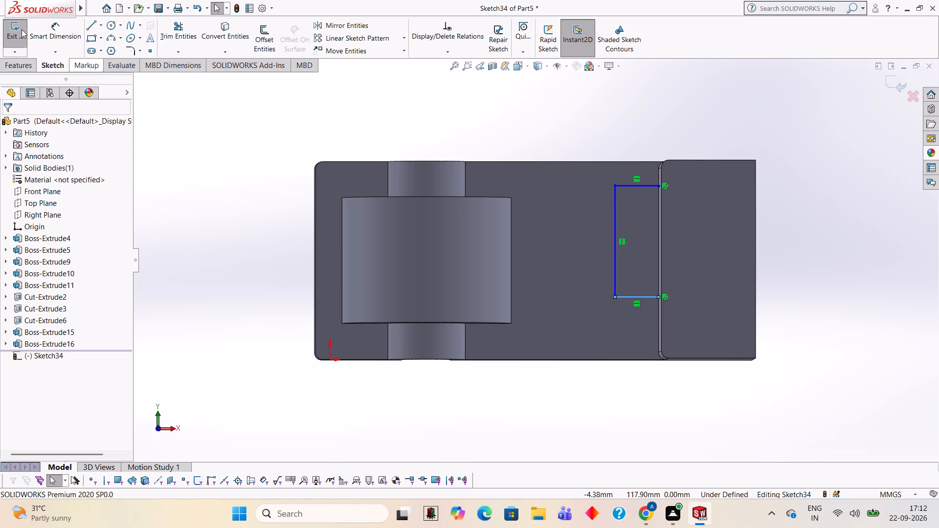
Dimension the two horizontal lines 18 mm from the base's nearest long edges.
left_click(60, 20)
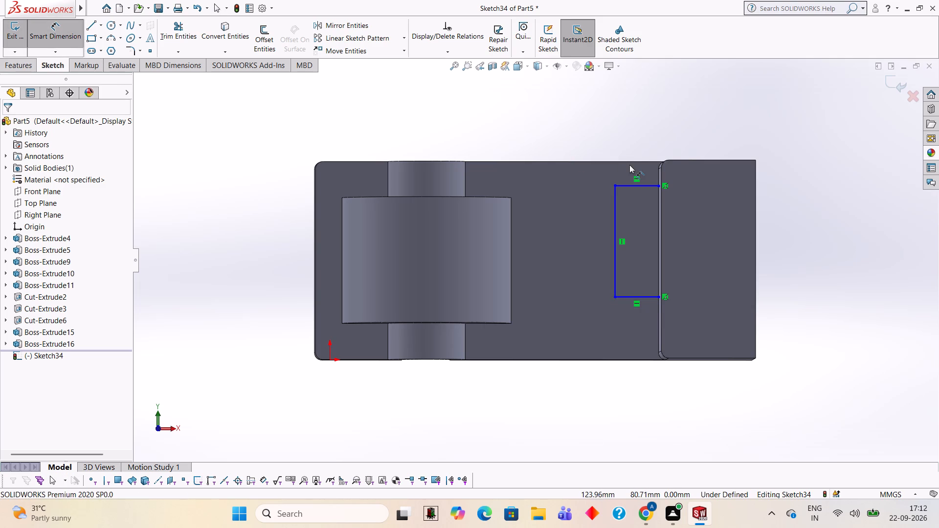
left_click(631, 163)
left_click(631, 185)
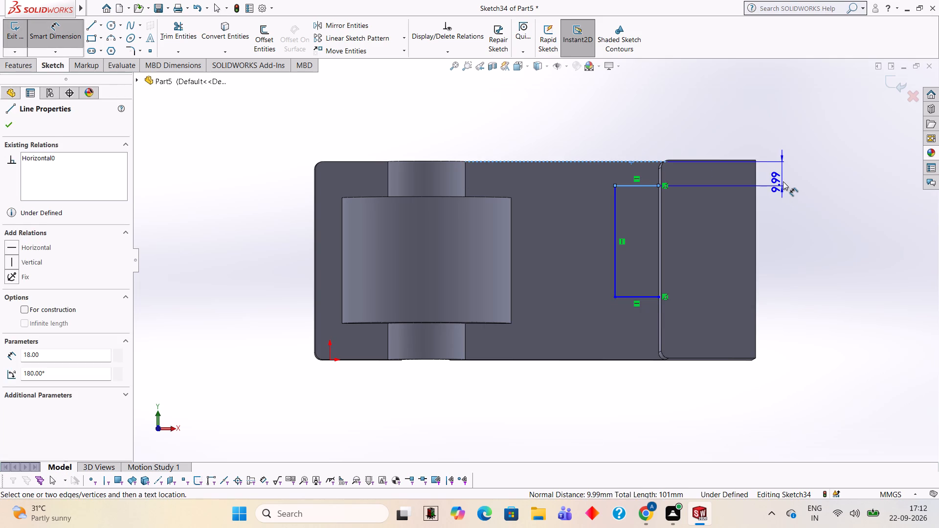
left_click(783, 181)
type("18")
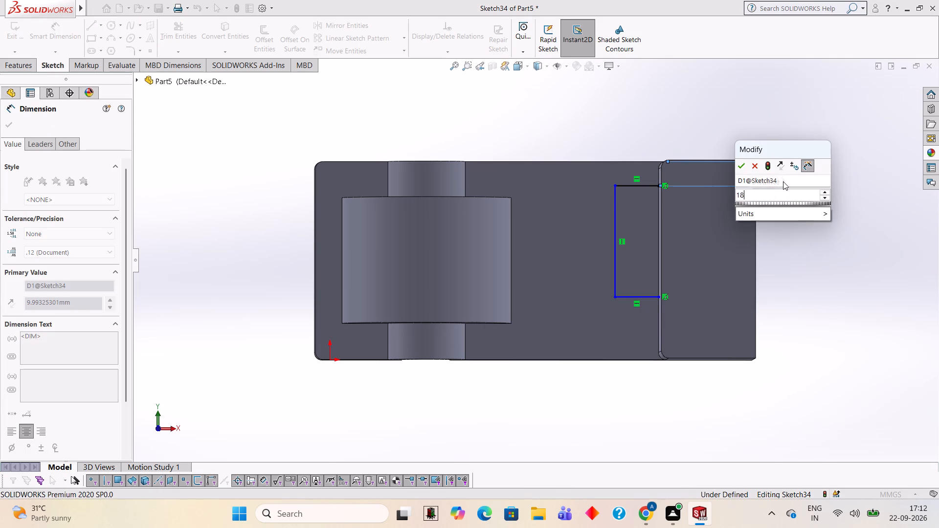
key("Return")
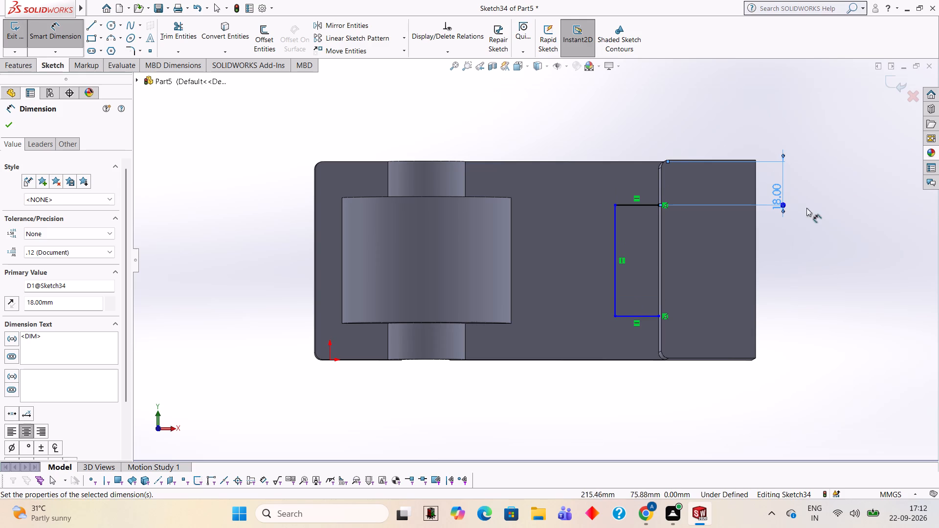
left_click(645, 317)
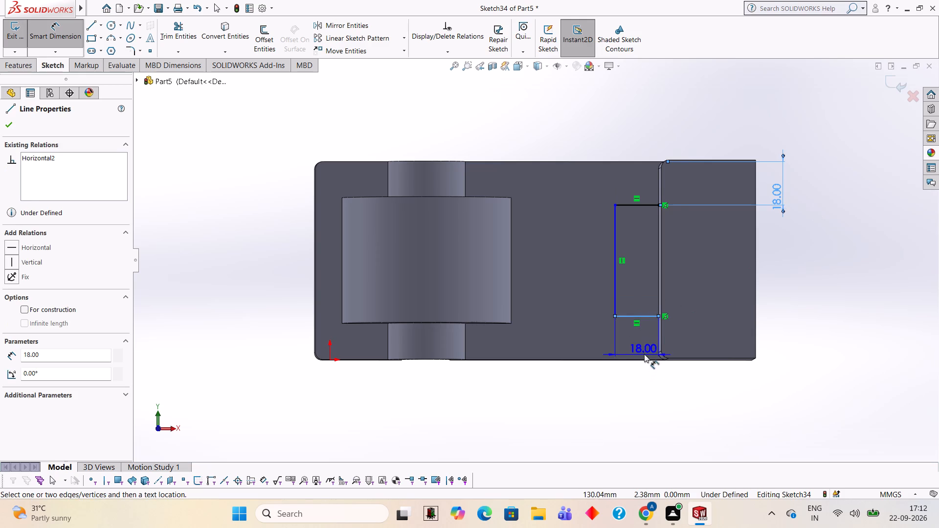
left_click(644, 358)
left_click(829, 330)
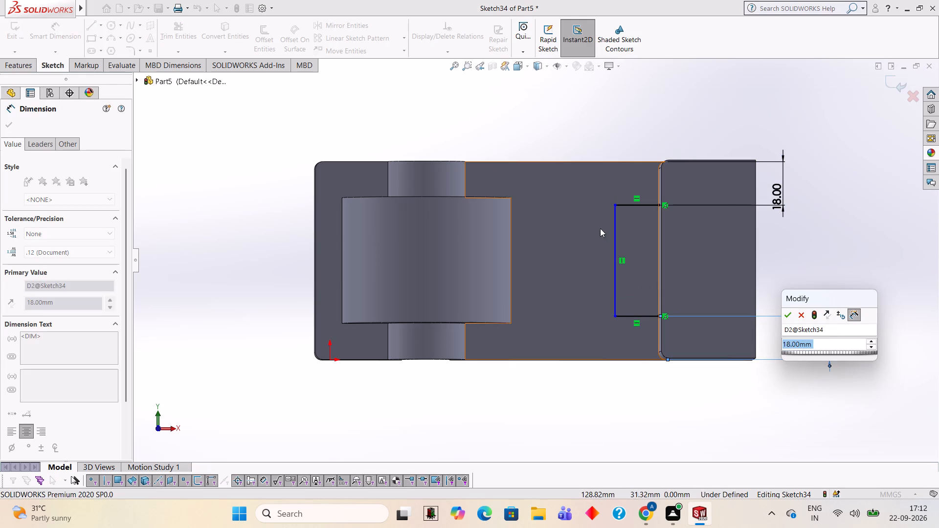
left_click(784, 315)
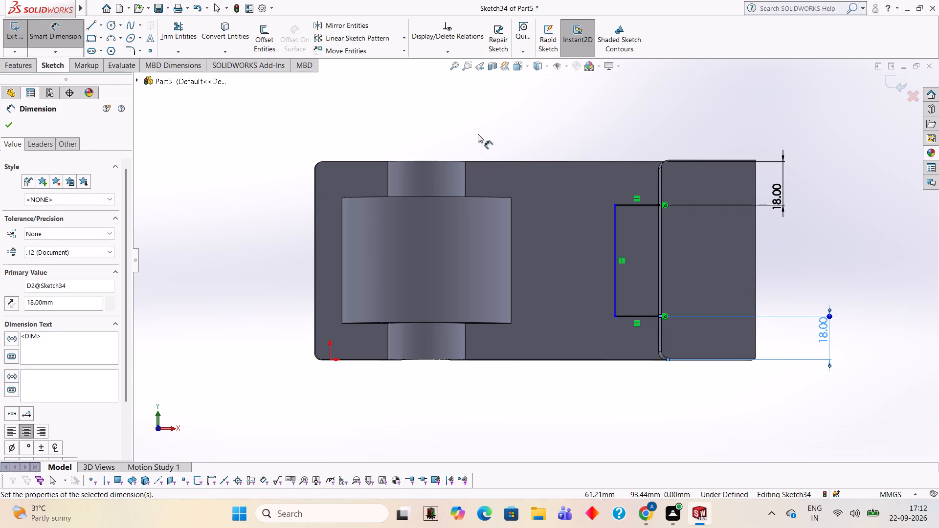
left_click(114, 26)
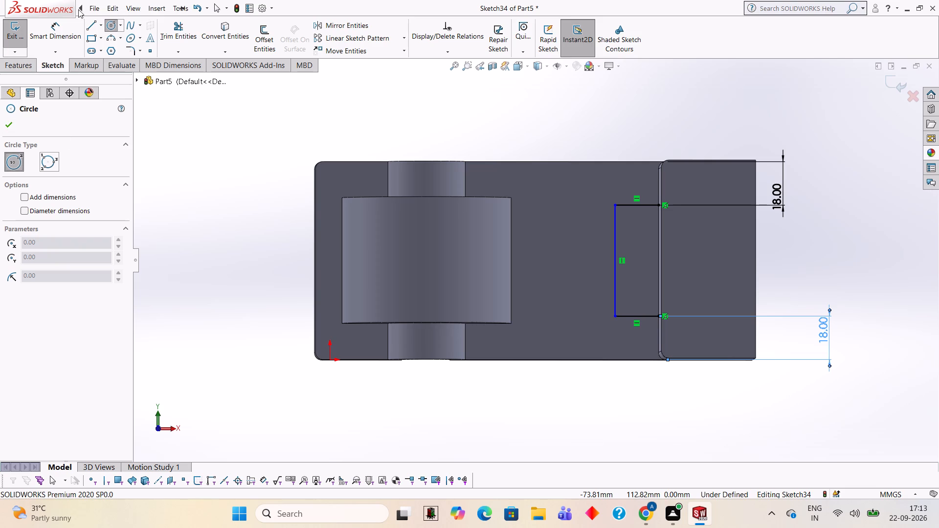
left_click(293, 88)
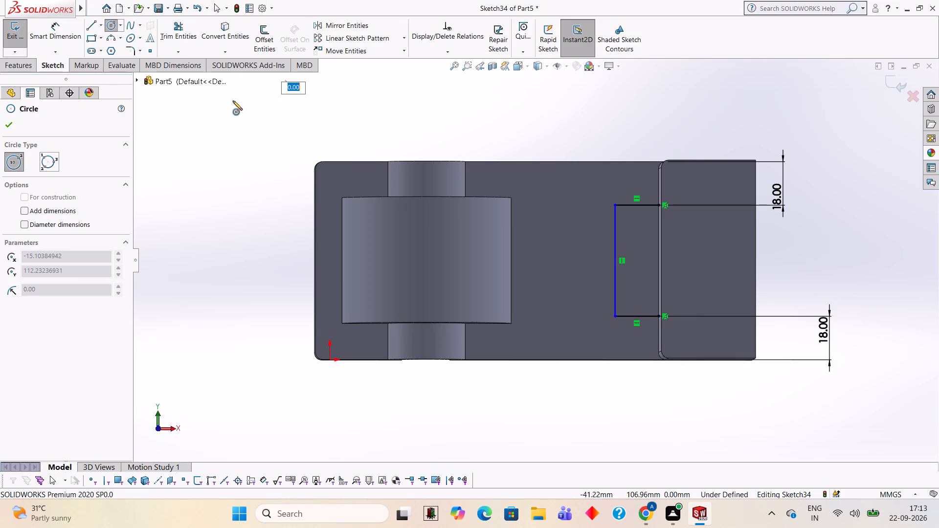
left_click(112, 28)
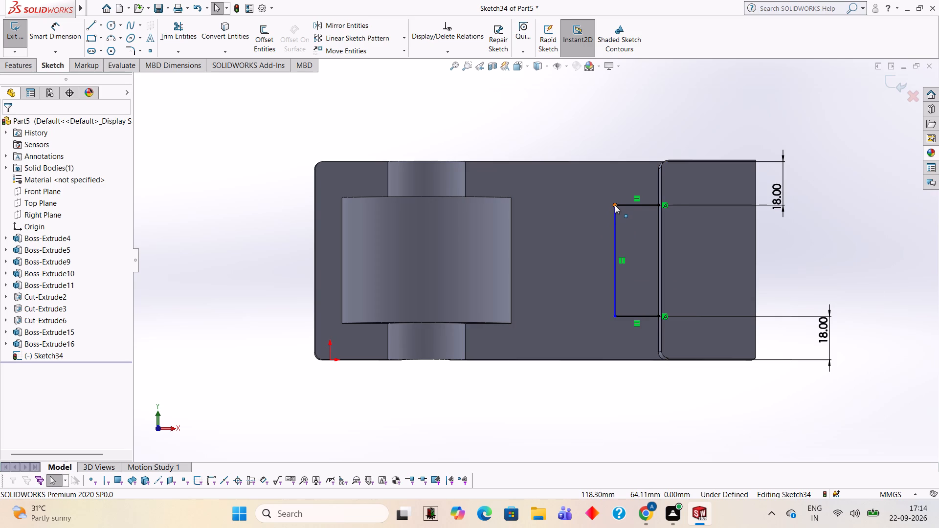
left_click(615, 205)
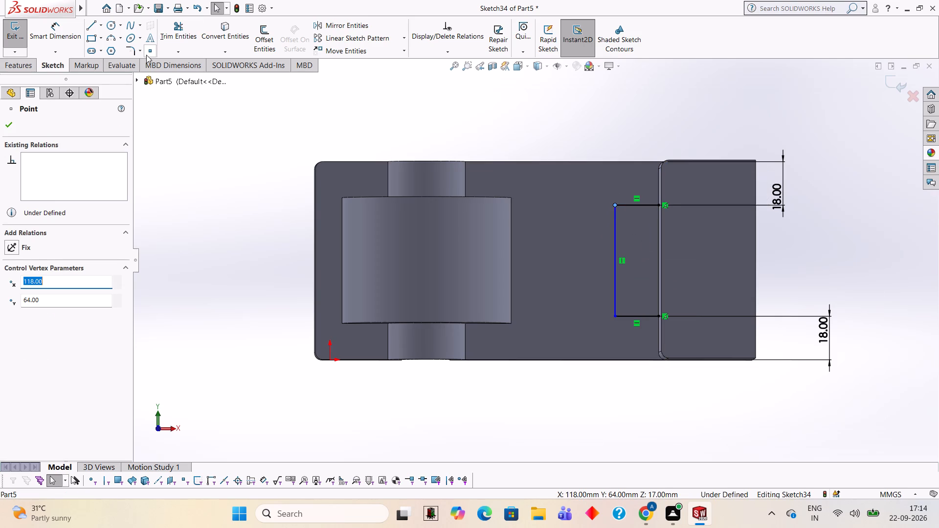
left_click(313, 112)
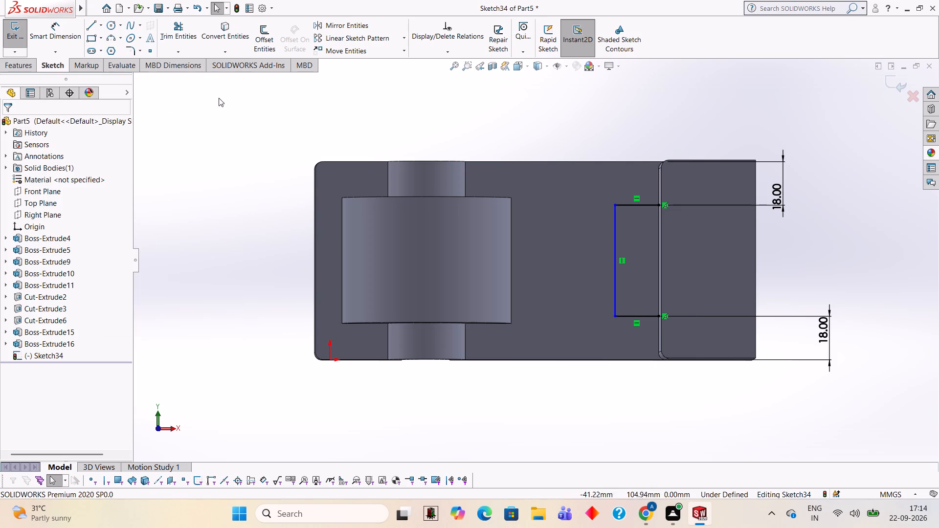
Draw two circles of 18 mm radius centred on the ends of the 46 mm vertical line.
left_click(113, 26)
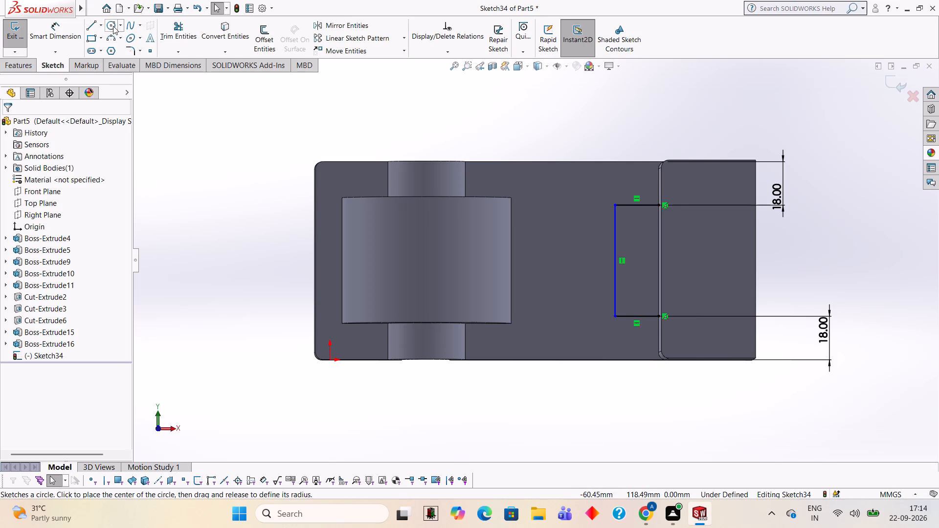
left_click(614, 206)
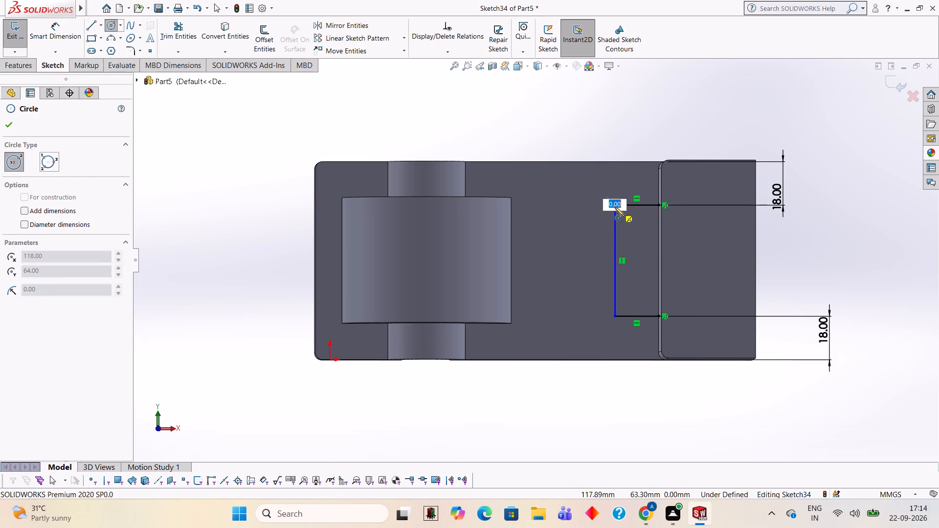
type("18")
key("Return")
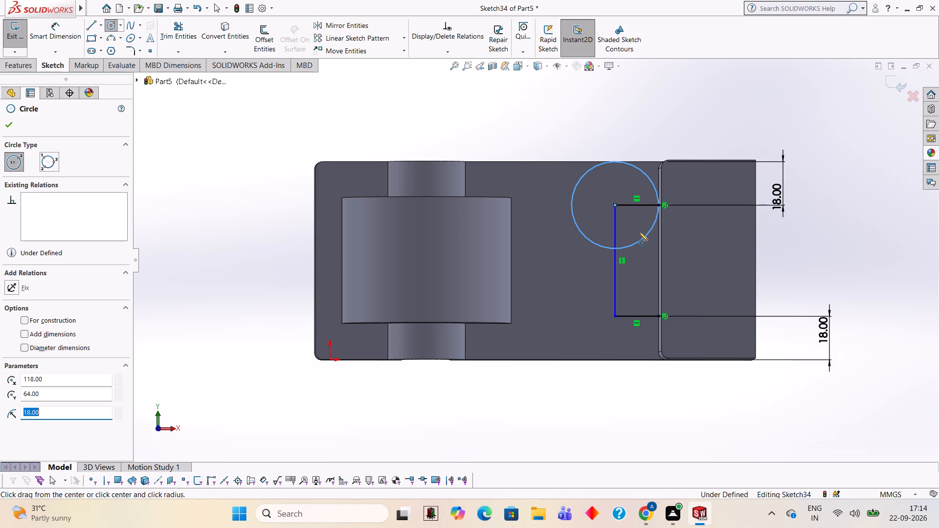
left_click(617, 317)
type("18")
key("Return")
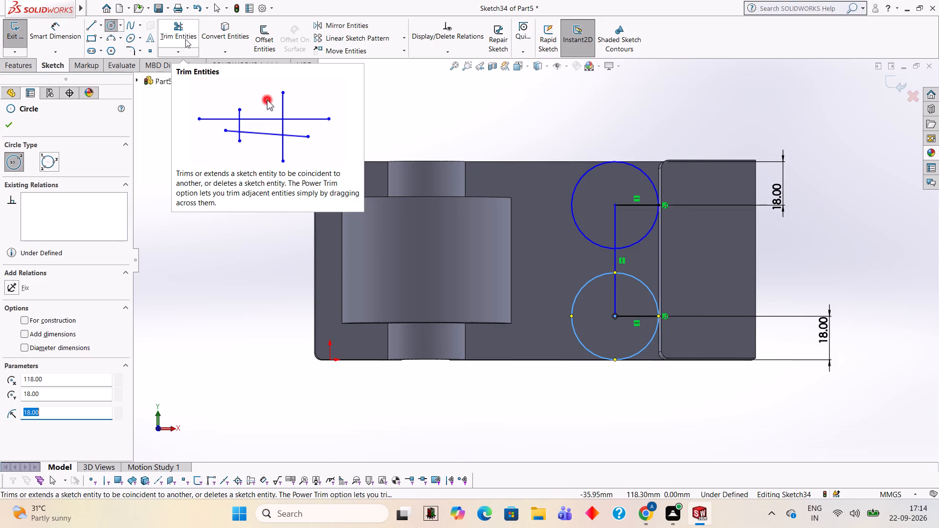
Draw an 82 mm vertical line through both circle centres, joining the circles' outermost points on the base's long edges.
left_click(96, 23)
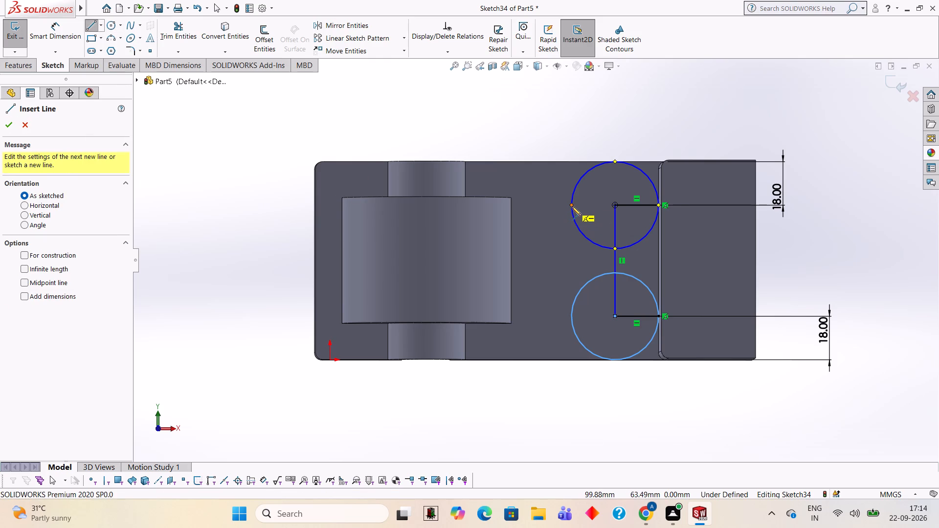
left_click(615, 161)
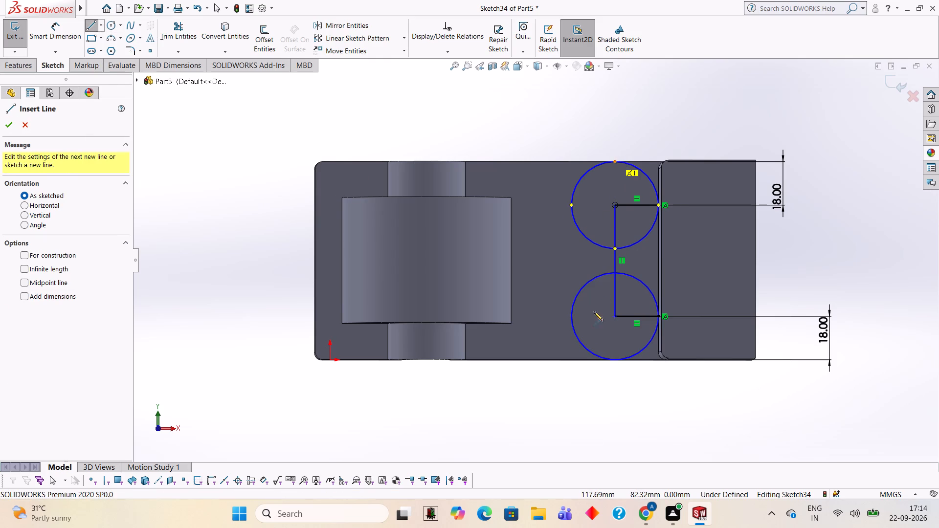
left_click(614, 359)
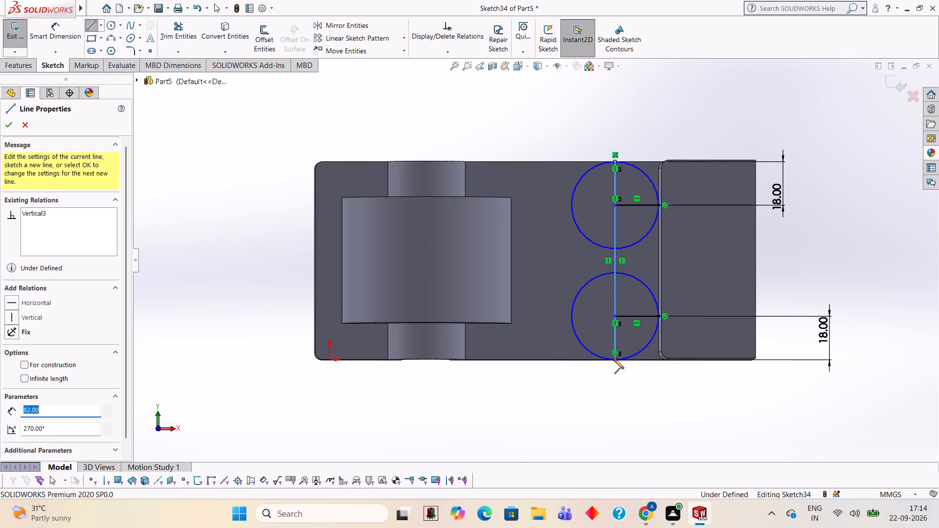
Trim the circle halves facing the upright block and all the straight lines, leaving two semicircular arcs.
left_click(188, 42)
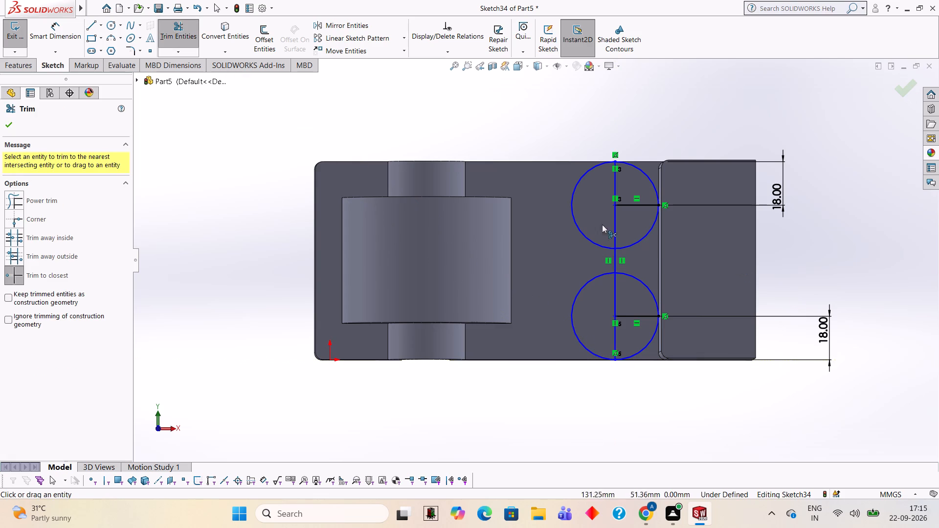
left_click(628, 244)
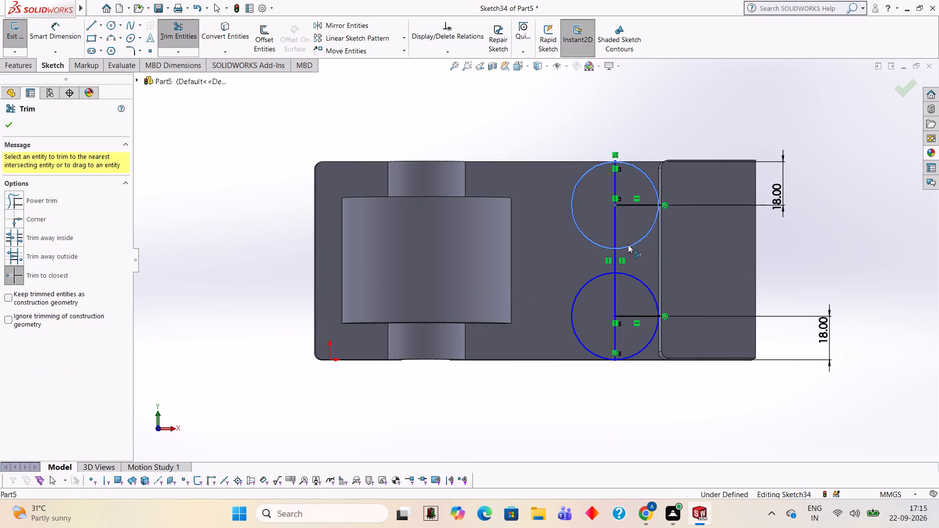
left_click(644, 206)
left_click(651, 181)
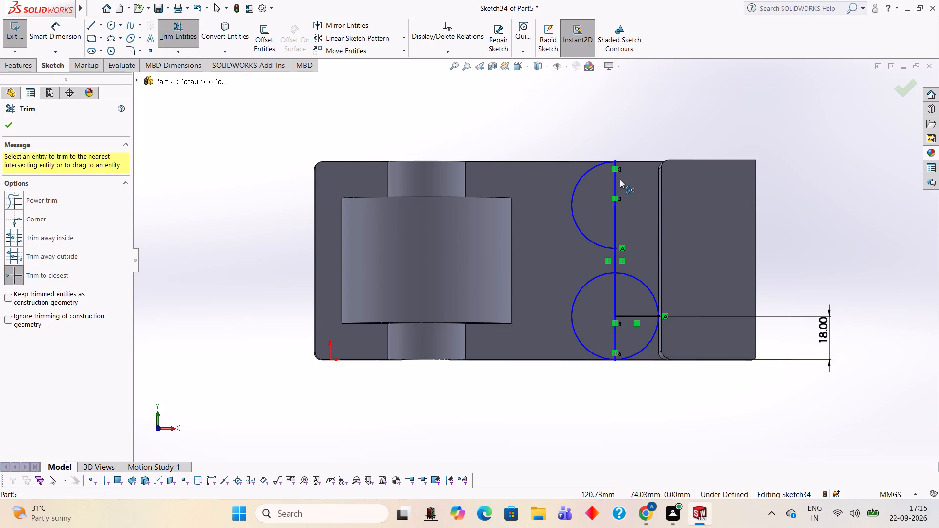
left_click(614, 179)
left_click(616, 209)
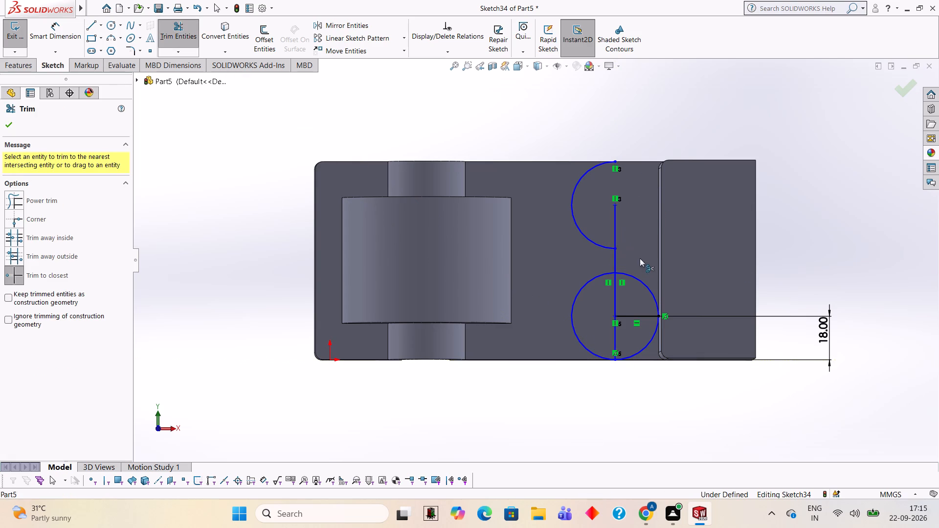
left_click(638, 280)
left_click(644, 315)
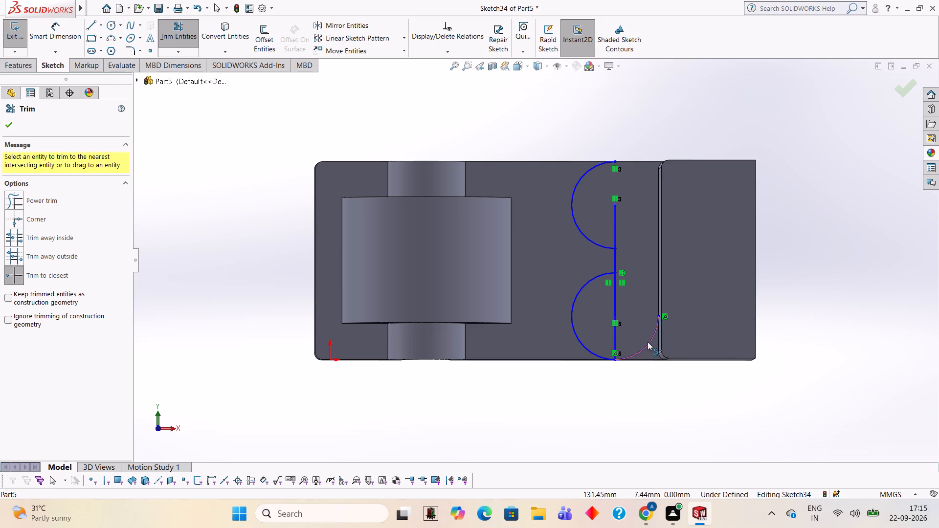
left_click(648, 345)
left_click(613, 305)
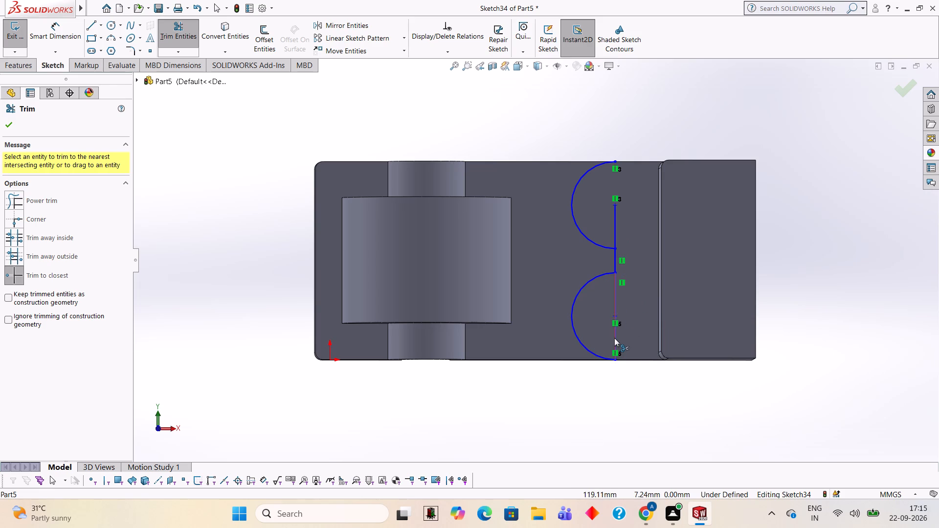
left_click(614, 338)
left_click(614, 259)
left_click(614, 233)
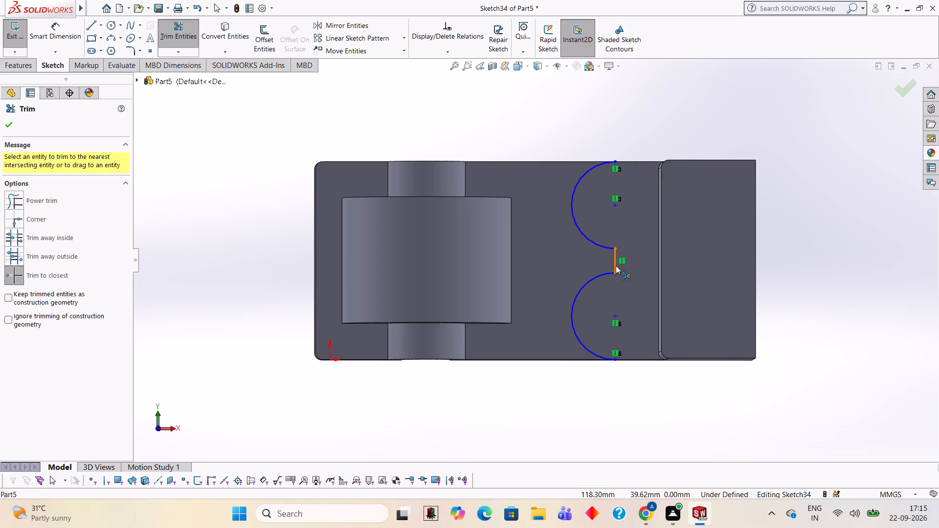
left_click(615, 258)
Draw a 21 mm horizontal line from the upper arc's outer end along the base's long edge to the upright block's corner.
middle_click_drag(784, 285, 790, 268)
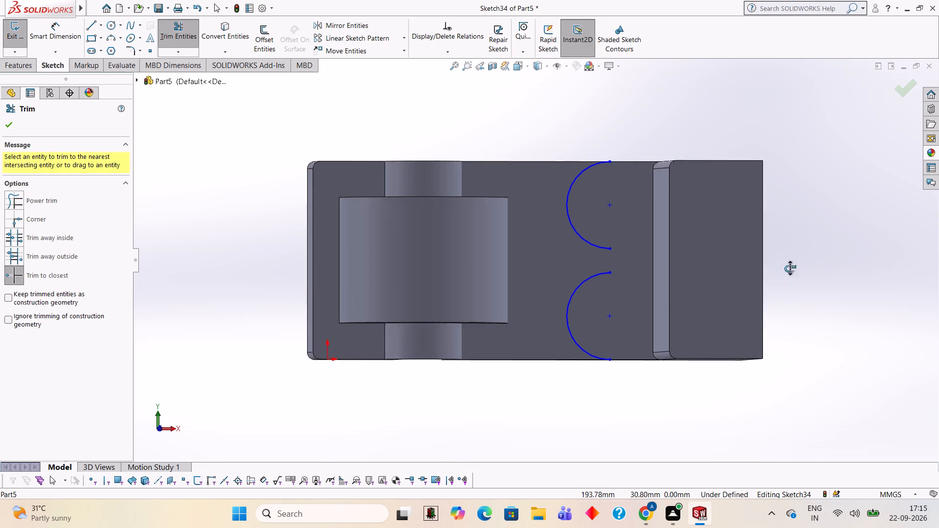
middle_click_drag(790, 268, 795, 279)
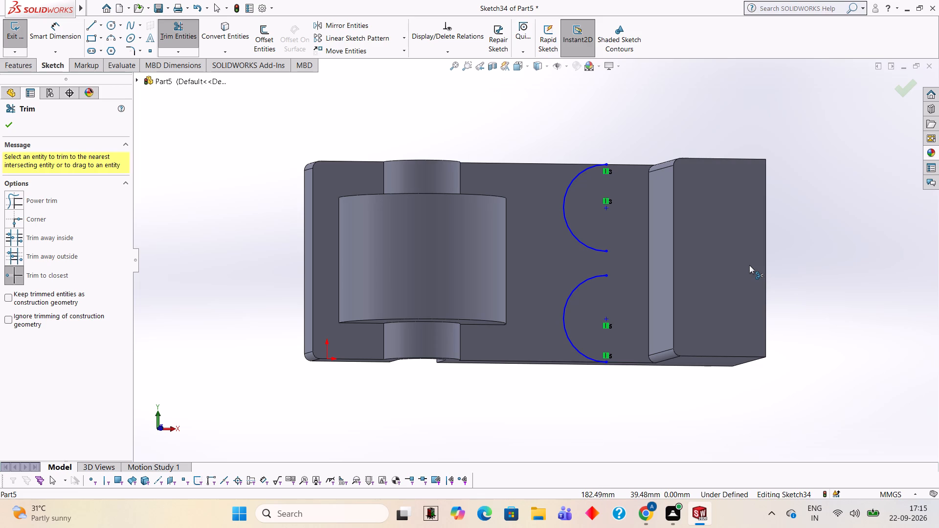
left_click(89, 21)
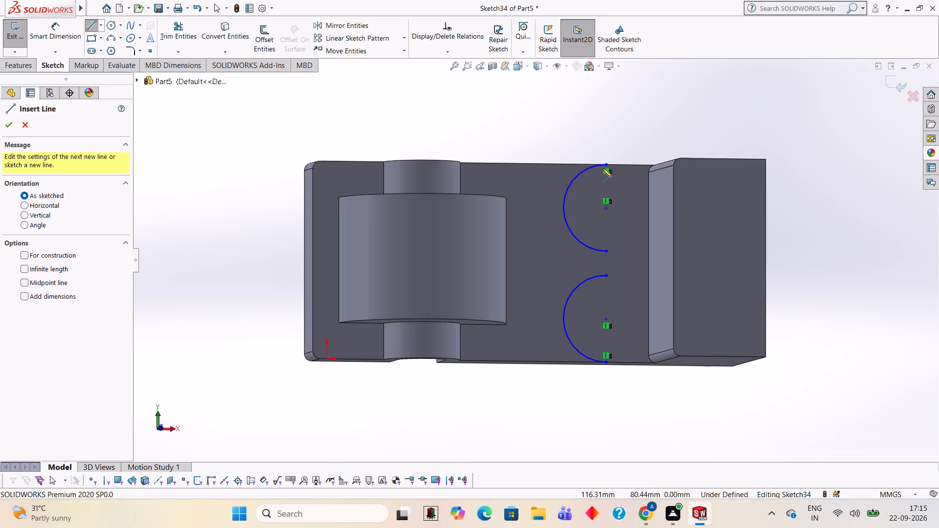
left_click(605, 163)
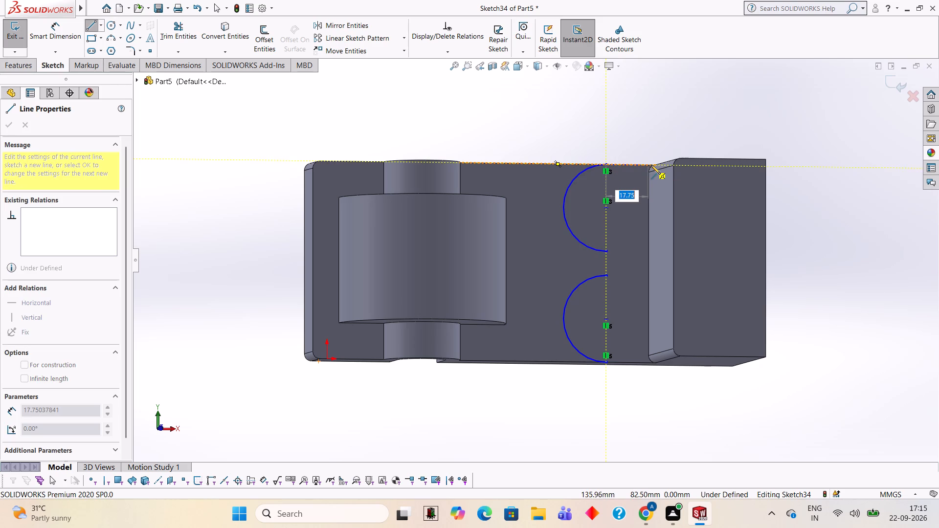
middle_click_drag(651, 162, 639, 200)
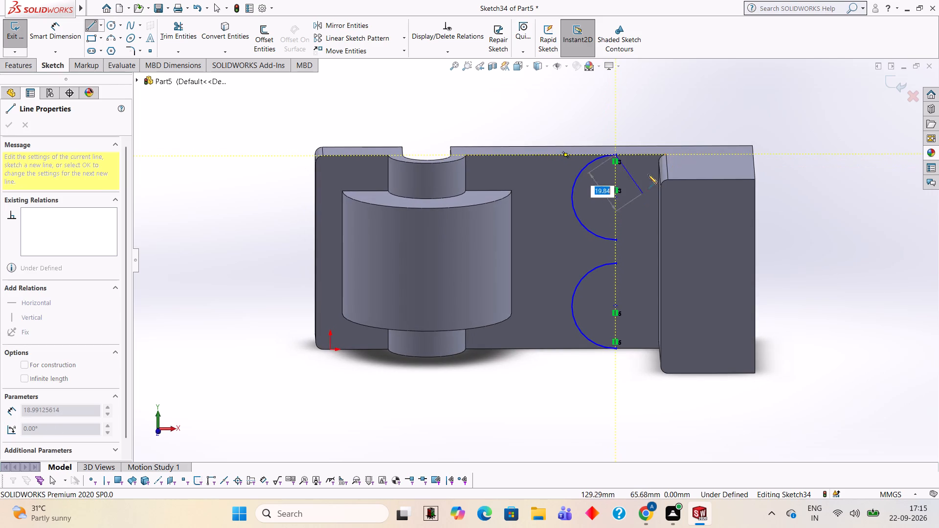
left_click(664, 154)
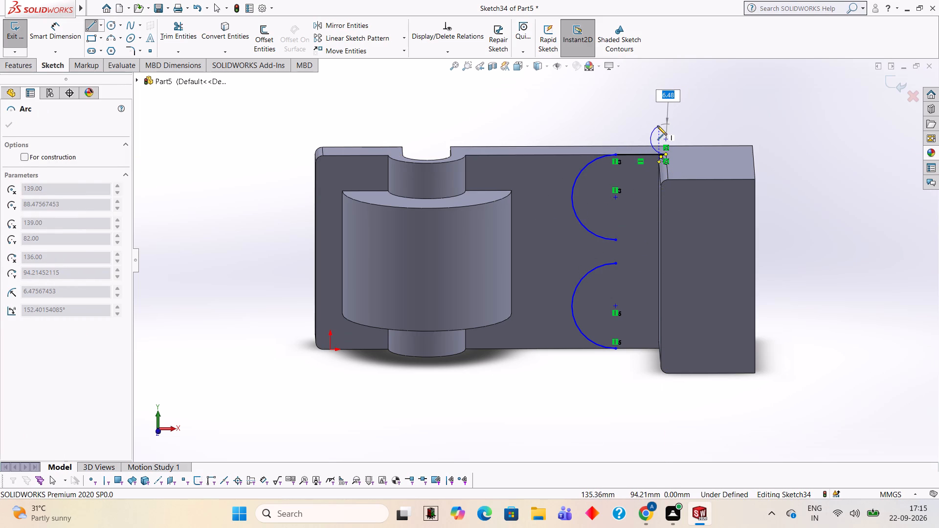
key("Escape")
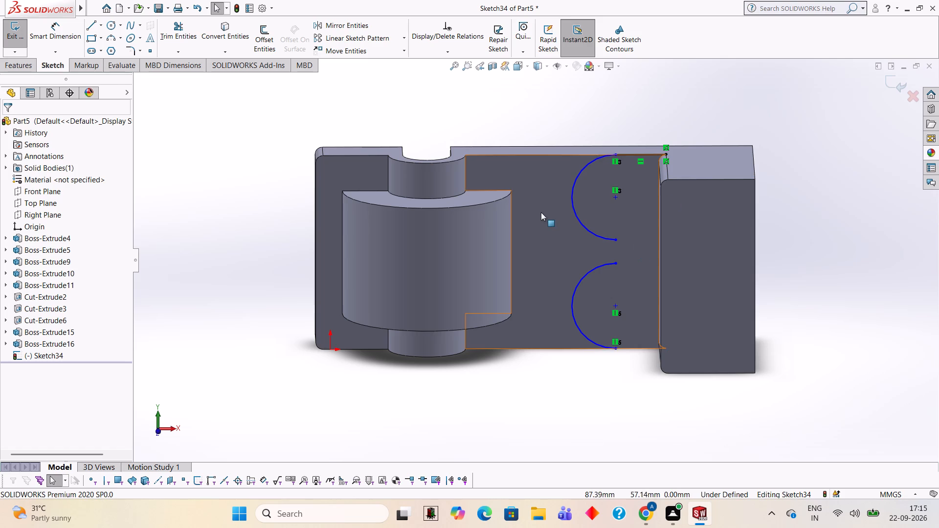
Draw two 18 mm horizontal lines from the inner ends of the two arcs to the upright block's inner edge.
left_click(94, 23)
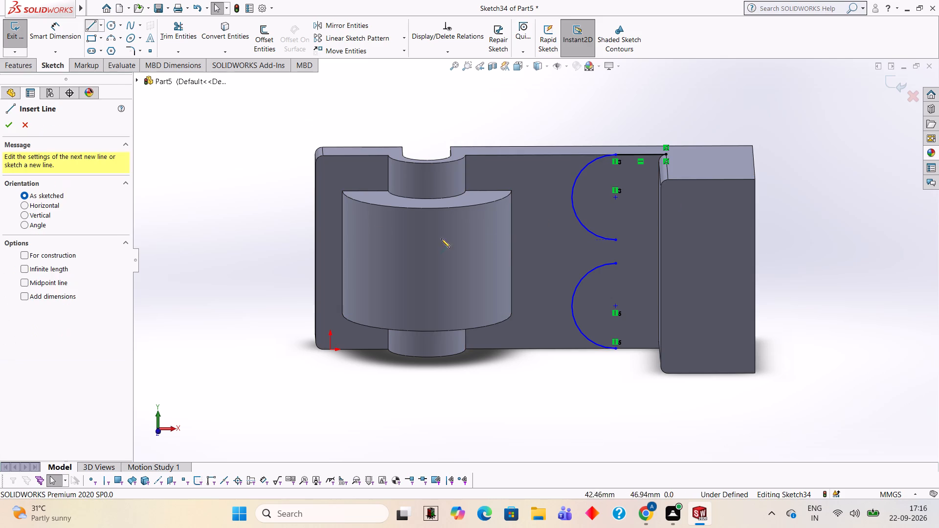
left_click(614, 240)
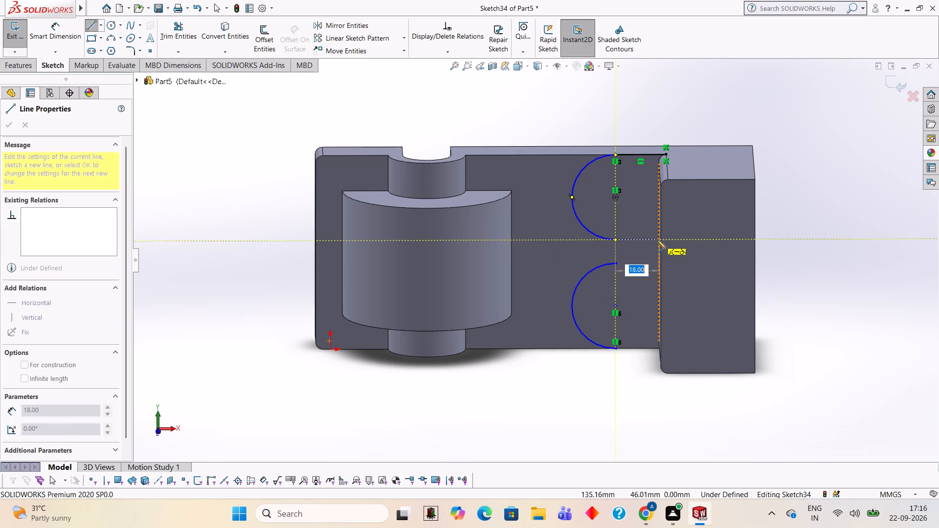
left_click(659, 241)
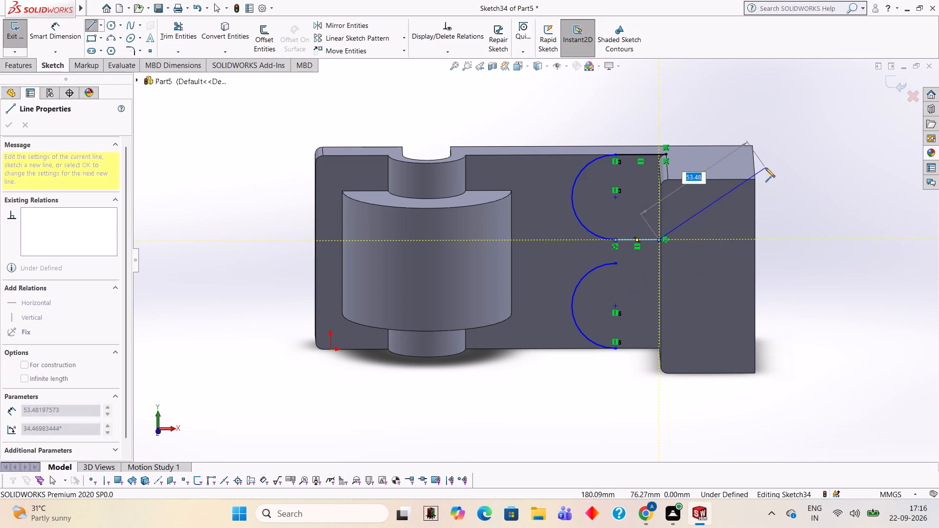
key("Escape")
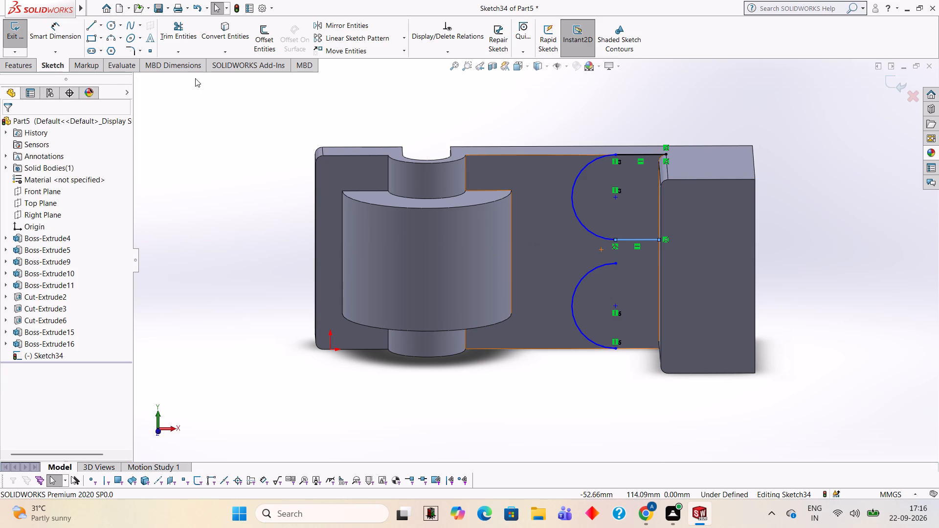
left_click(87, 24)
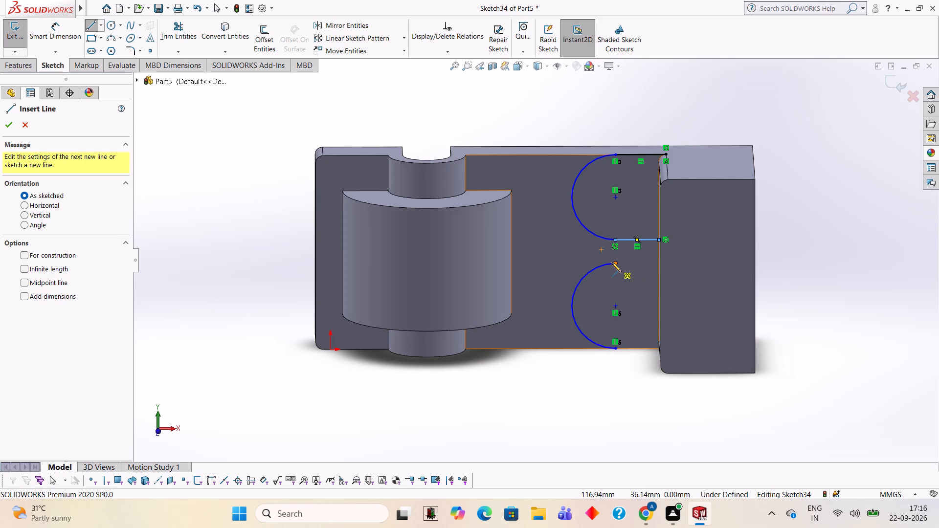
left_click(615, 263)
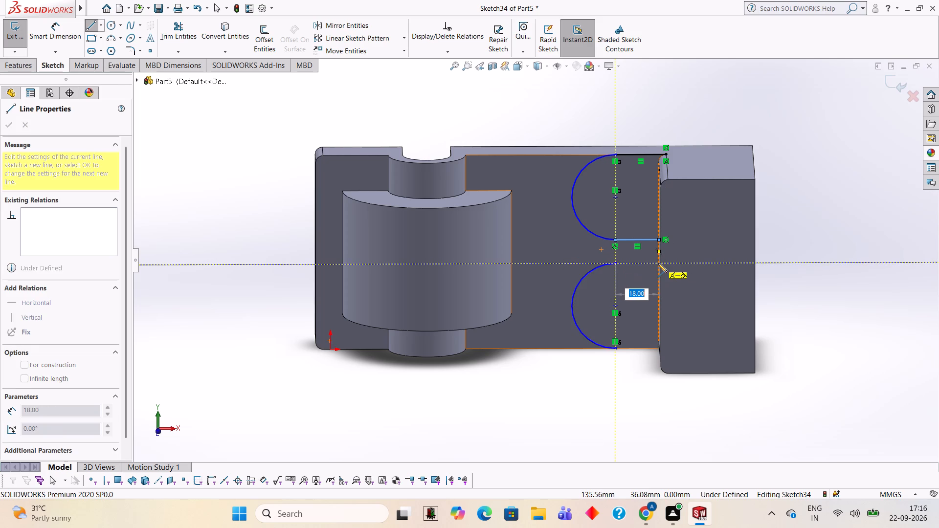
left_click(658, 263)
key("Escape")
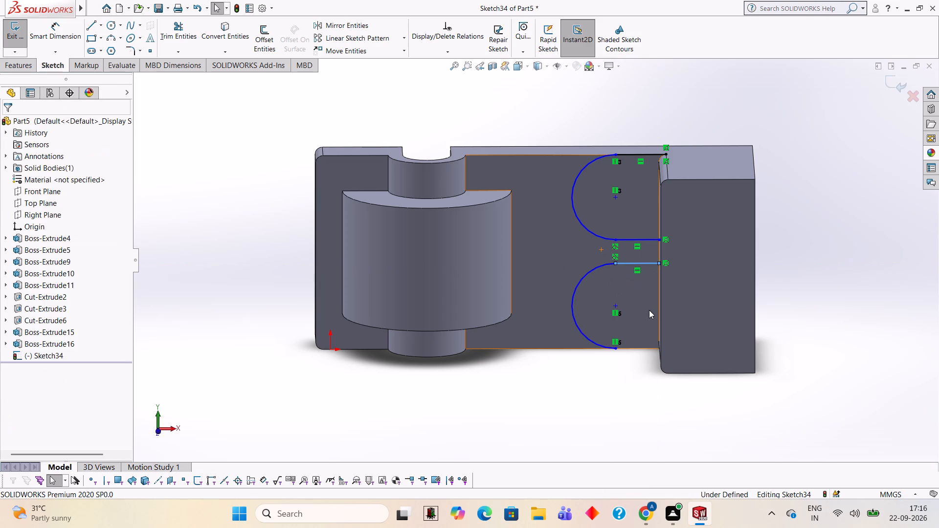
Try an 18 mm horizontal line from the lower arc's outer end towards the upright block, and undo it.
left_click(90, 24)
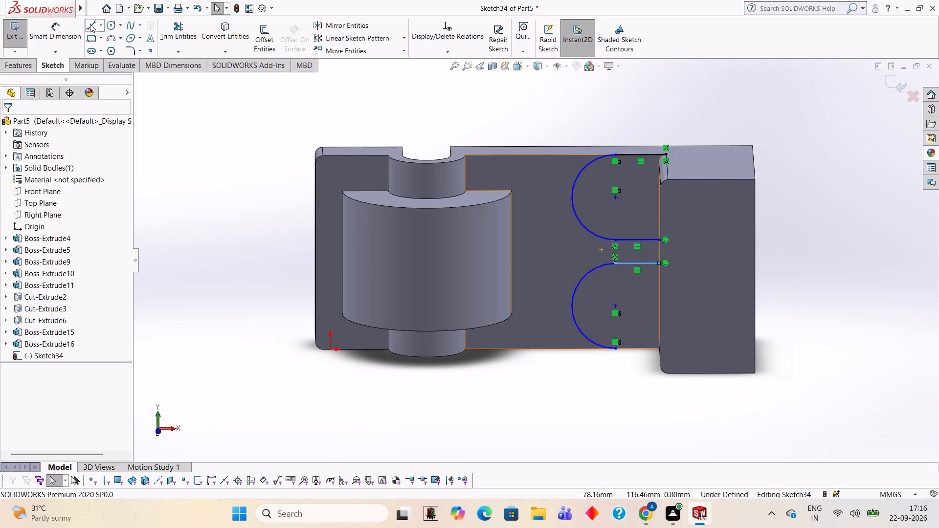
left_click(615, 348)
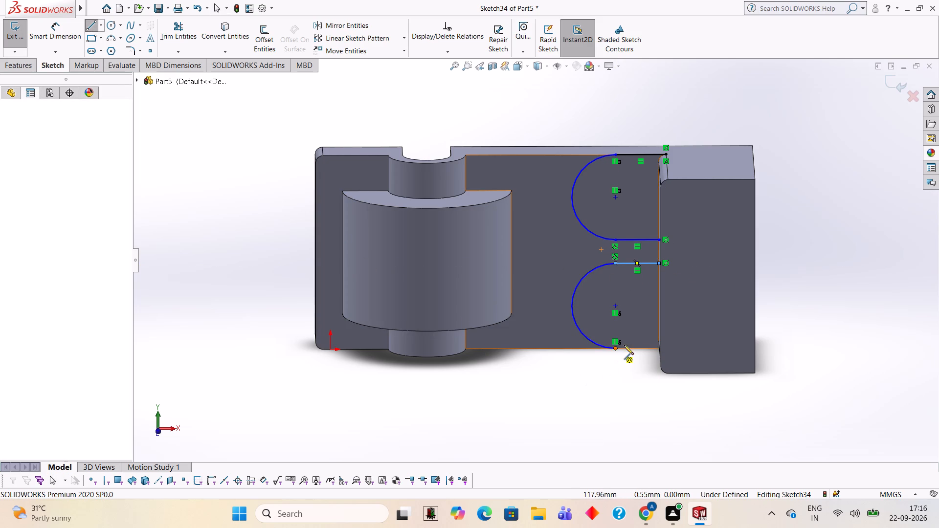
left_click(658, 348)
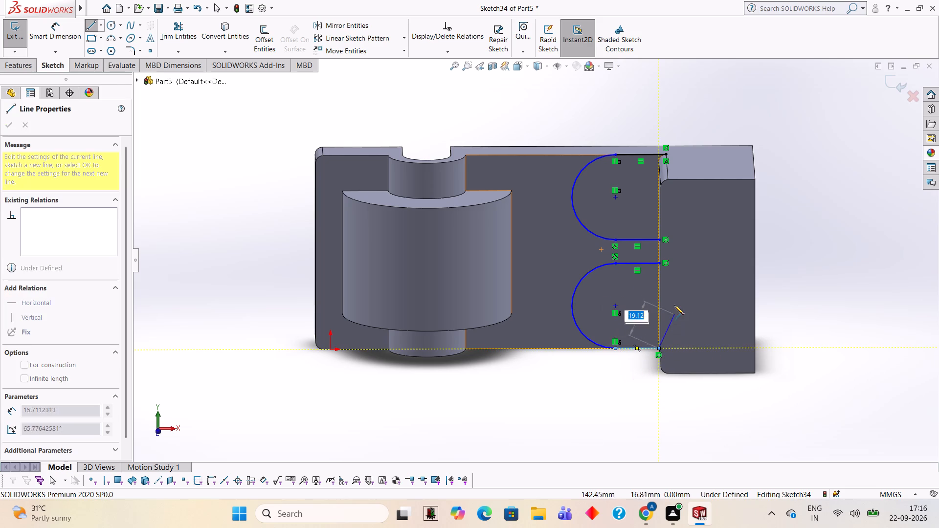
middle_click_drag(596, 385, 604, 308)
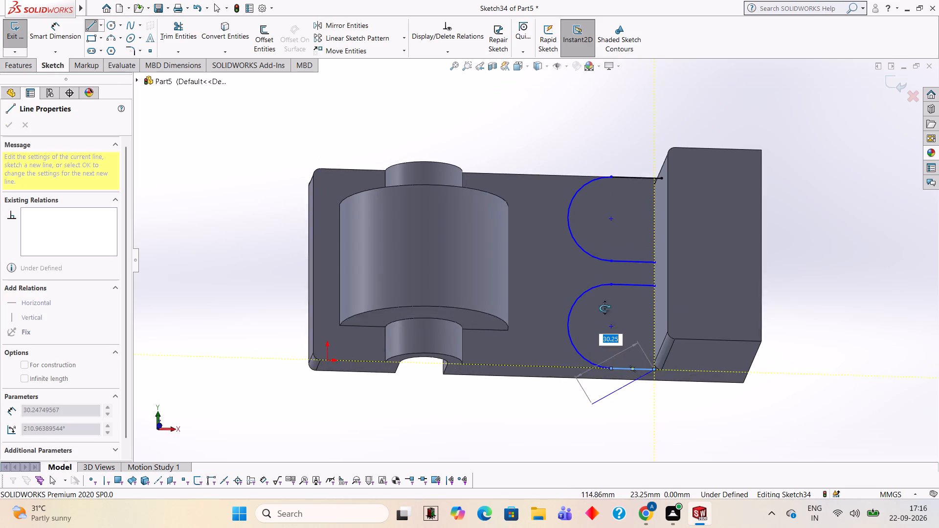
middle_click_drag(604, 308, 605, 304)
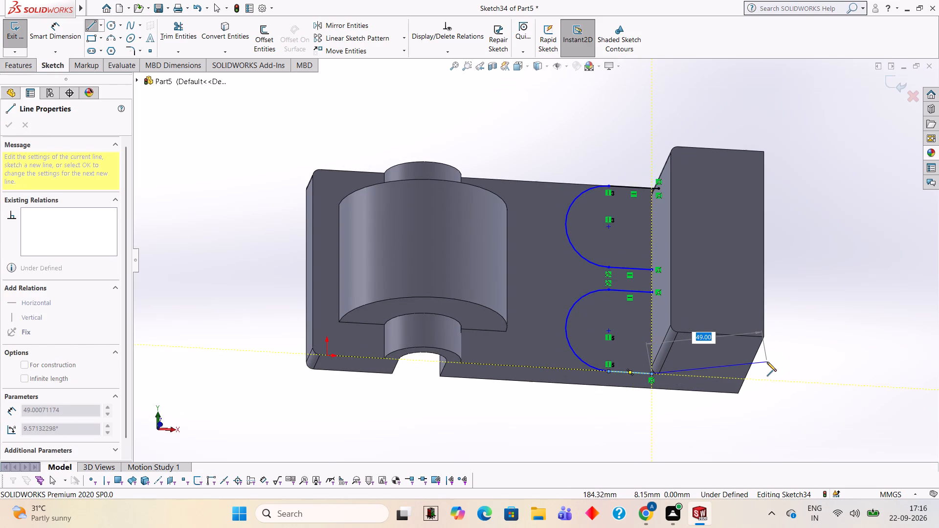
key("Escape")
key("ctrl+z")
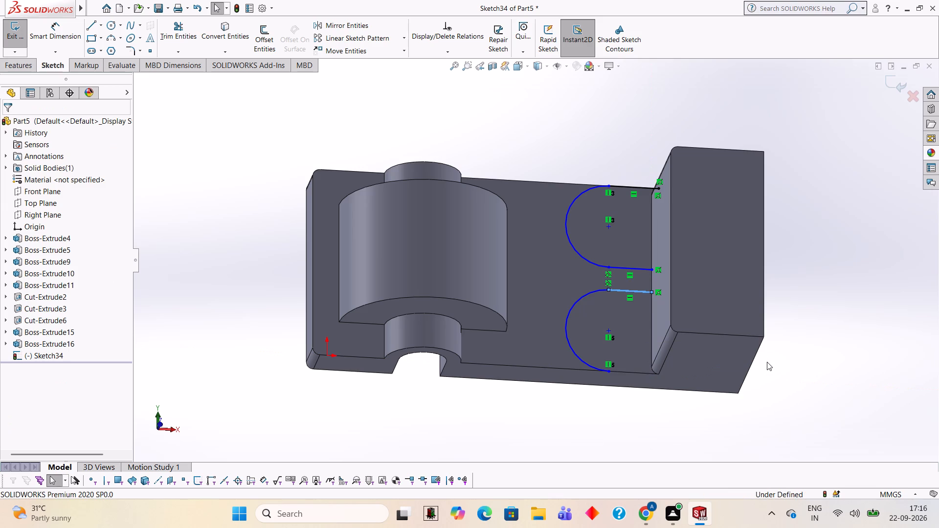
Draw a 21 mm horizontal line from the lower arc's outer end along the base's long edge to the upright block's corner.
left_click(89, 27)
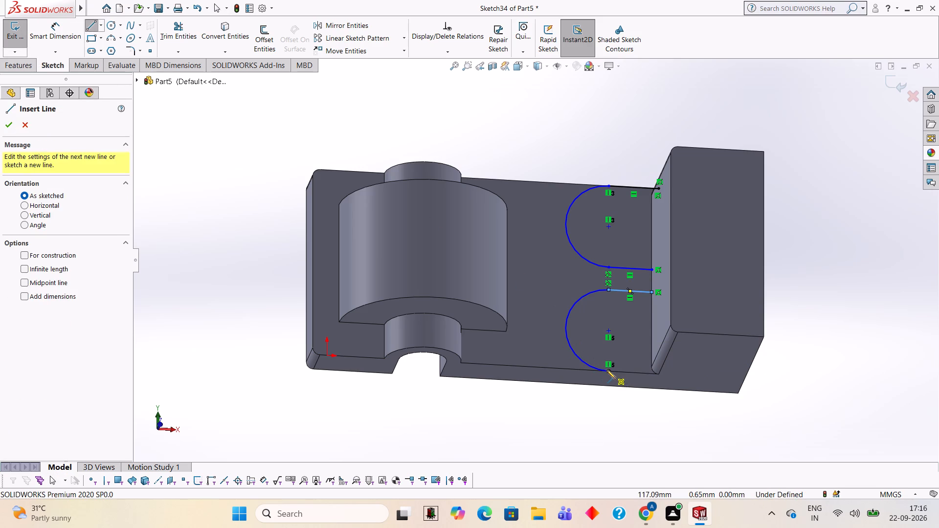
left_click(607, 371)
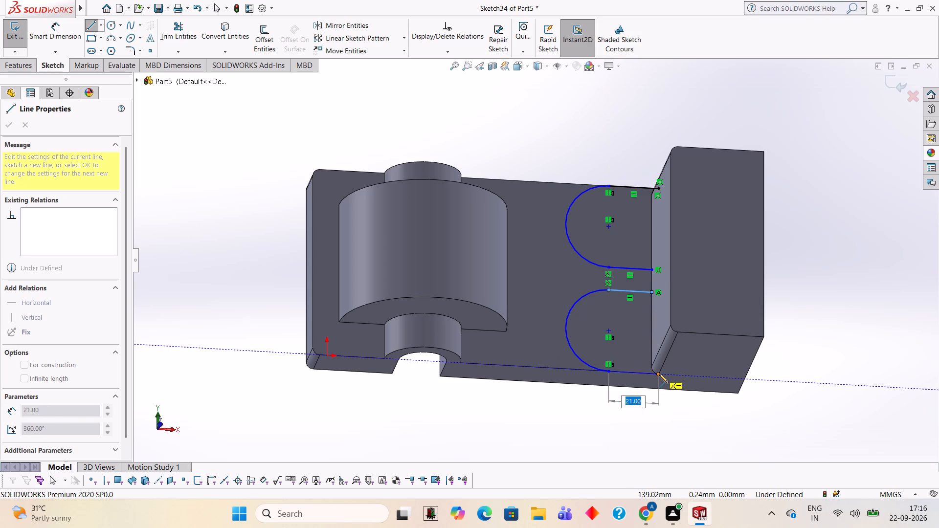
scroll(659, 374, "up", 1)
scroll(659, 374, "down", 1)
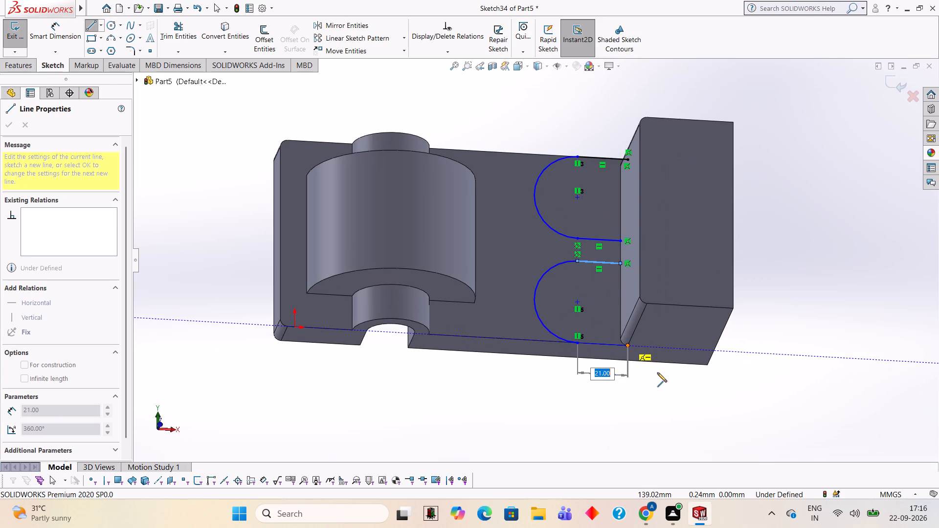
left_click(627, 344)
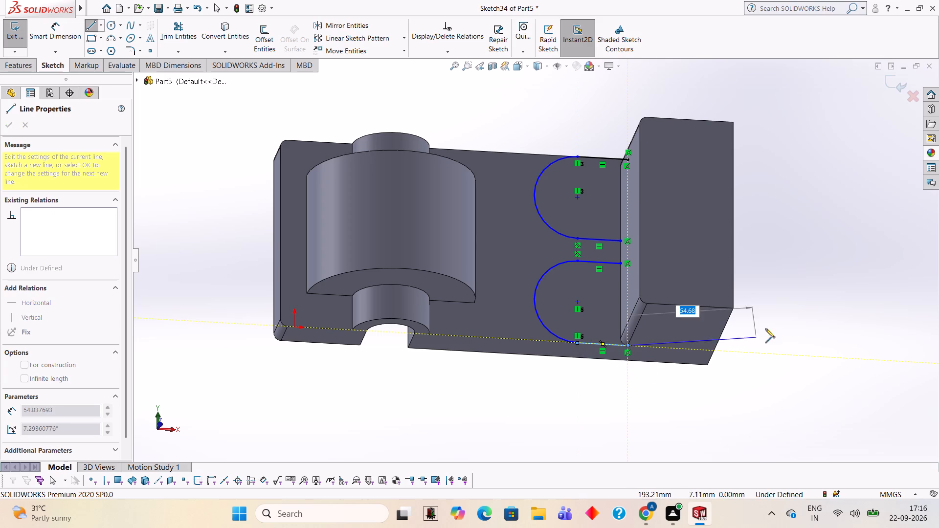
key("Escape")
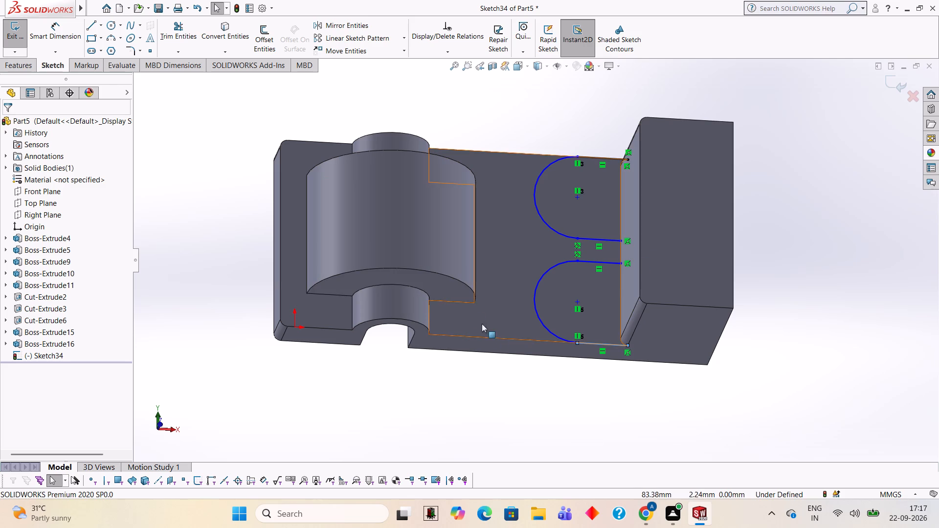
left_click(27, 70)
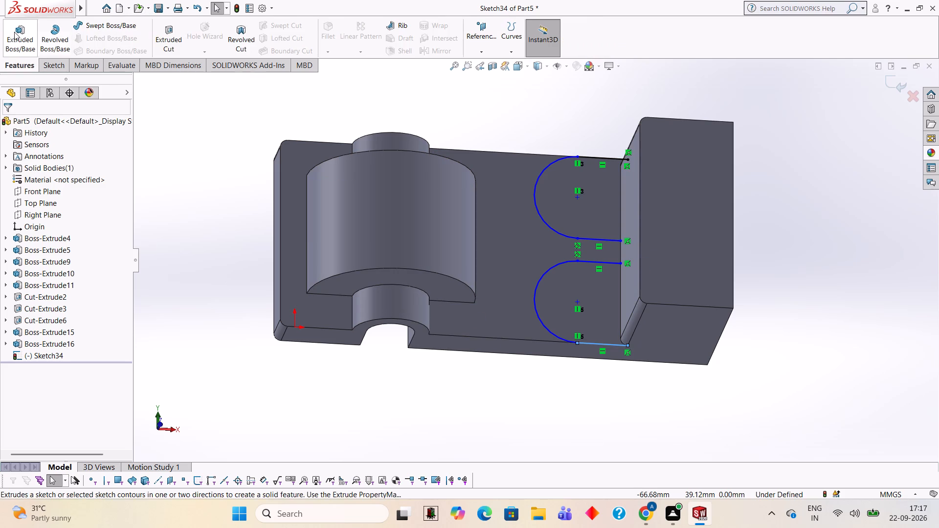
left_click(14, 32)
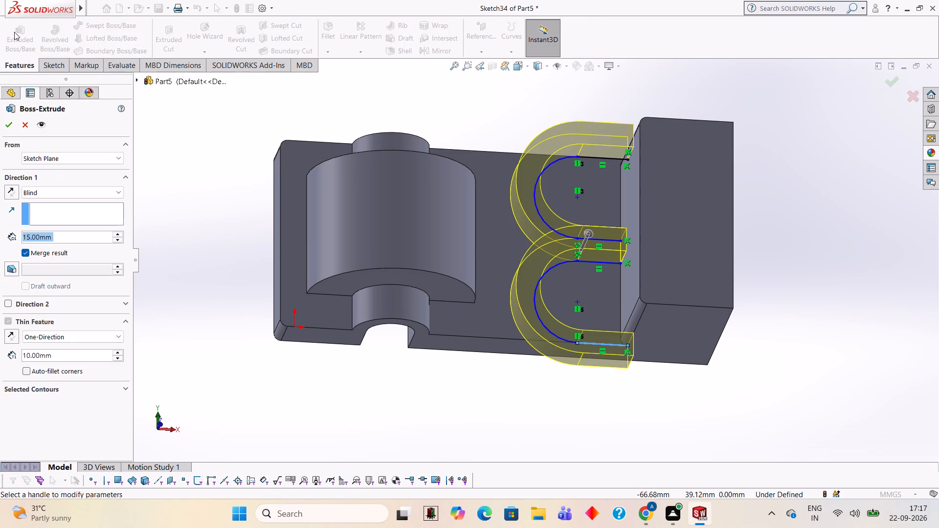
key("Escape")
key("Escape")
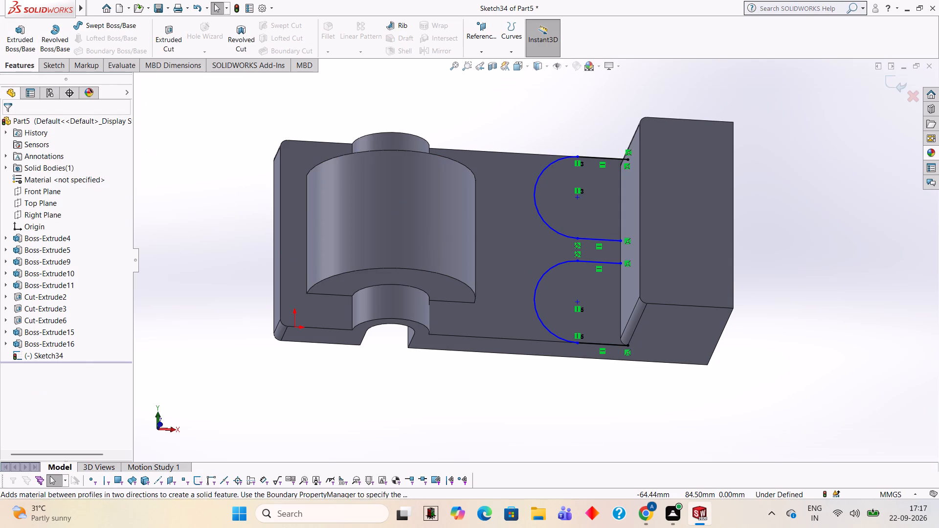
Draw a 33 mm vertical line from the lower profile's inner line end along the upright block's inner edge towards the base's long edge.
left_click(52, 64)
left_click(97, 24)
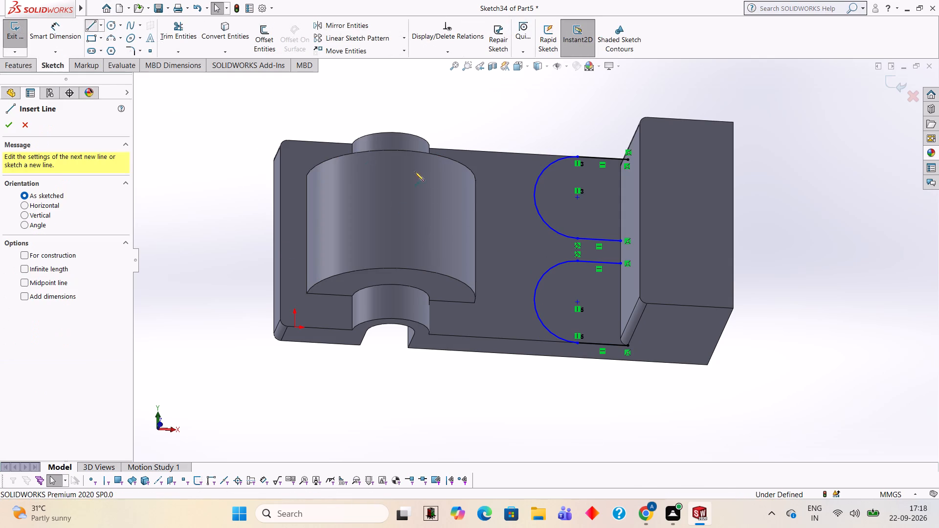
left_click(622, 263)
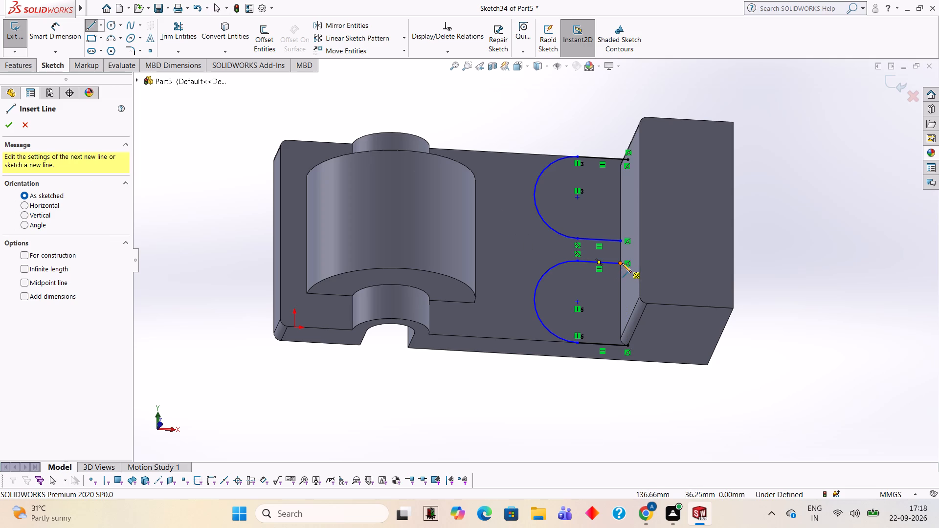
left_click(621, 337)
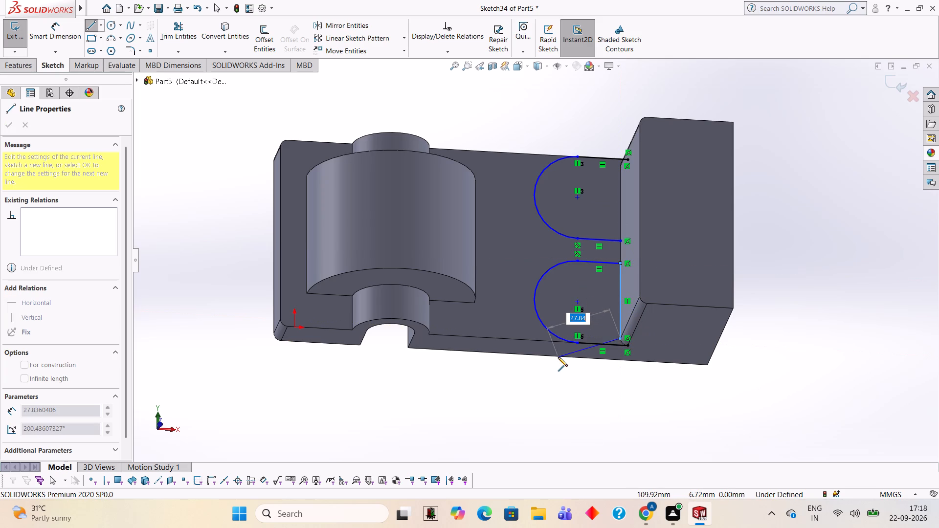
key("Escape")
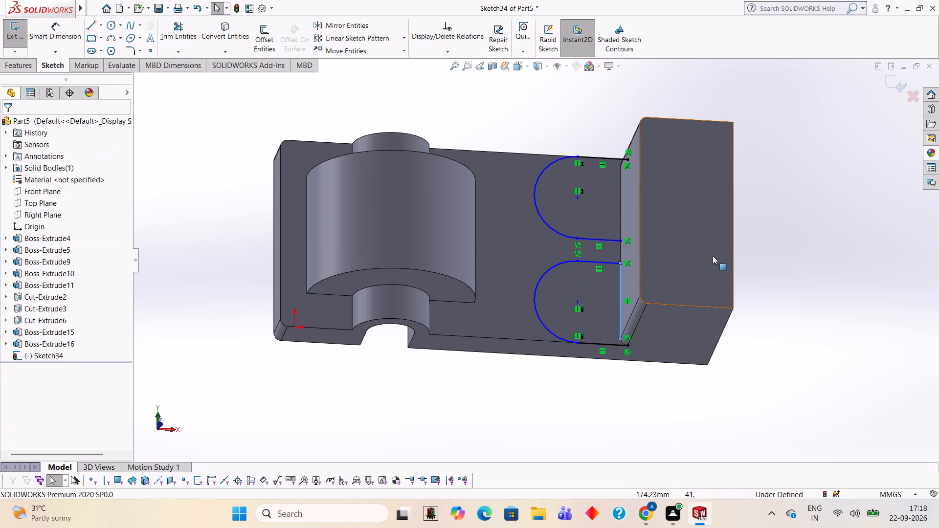
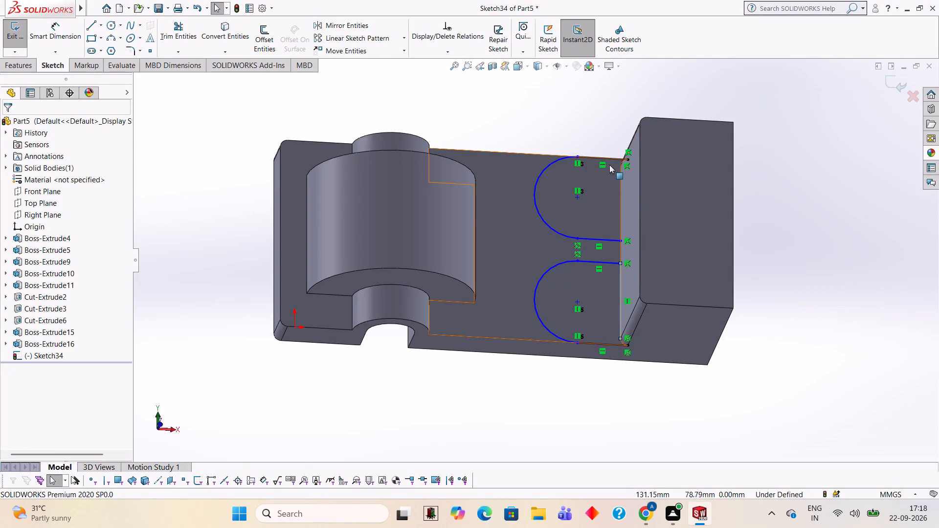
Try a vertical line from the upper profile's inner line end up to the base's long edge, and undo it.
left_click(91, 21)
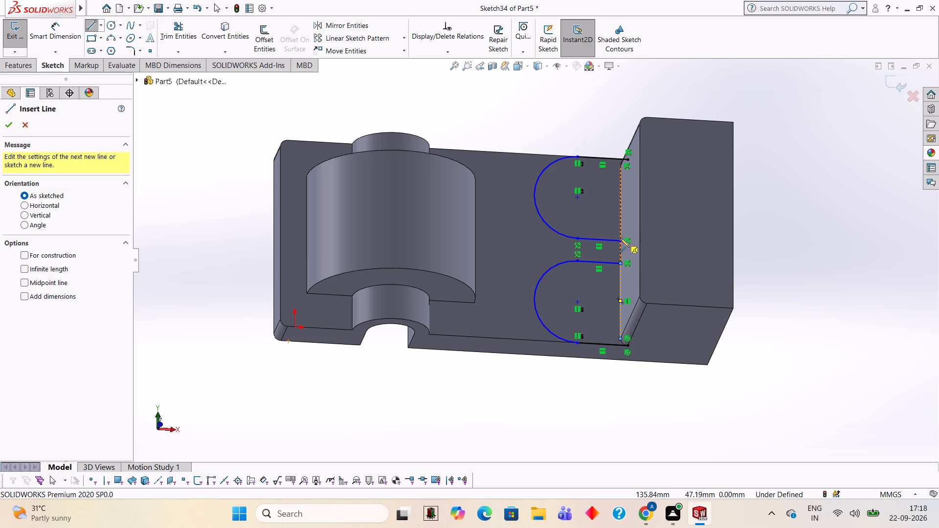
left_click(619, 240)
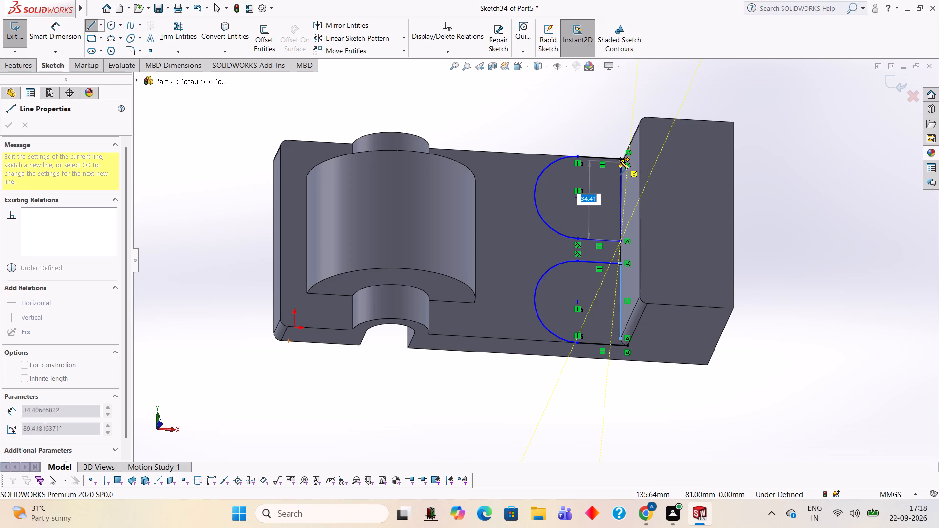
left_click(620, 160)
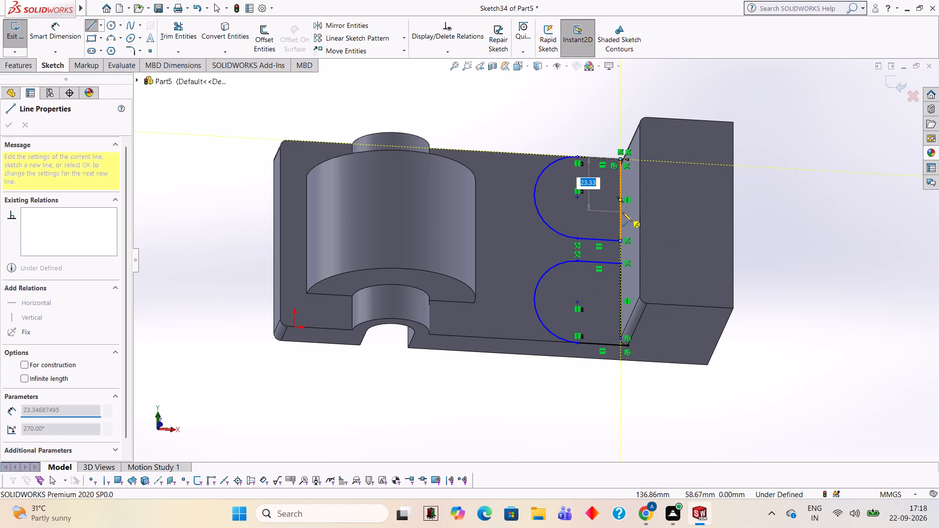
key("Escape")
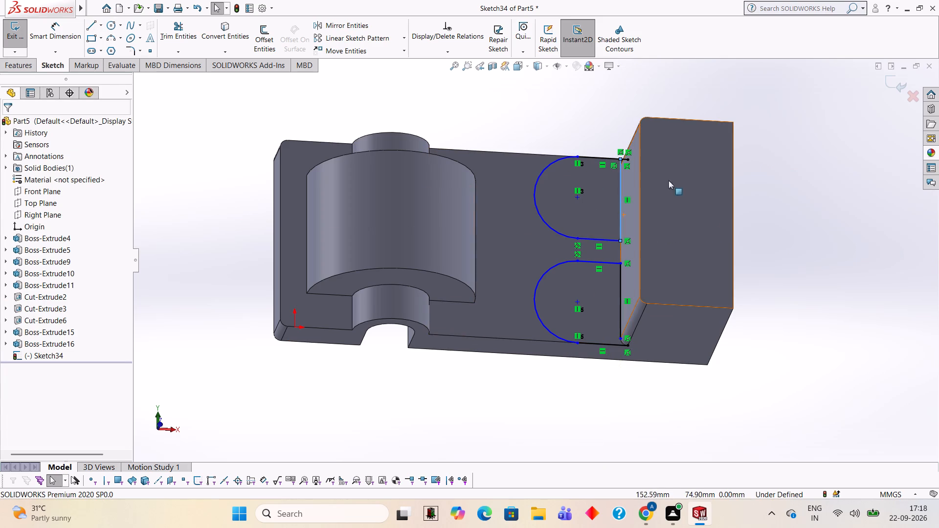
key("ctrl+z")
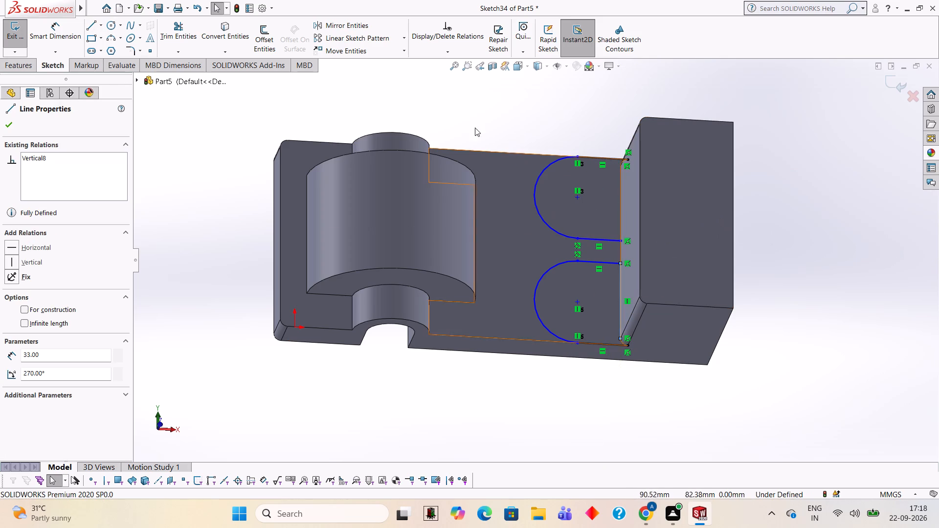
Draw a 33 mm vertical line from the upper profile's inner line end along the upright block's inner edge.
left_click(92, 20)
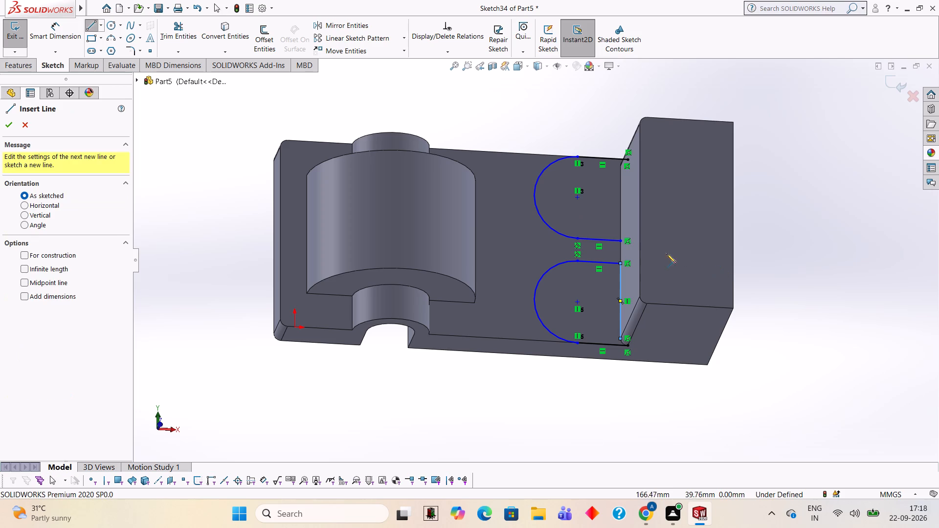
left_click(622, 240)
left_click(619, 166)
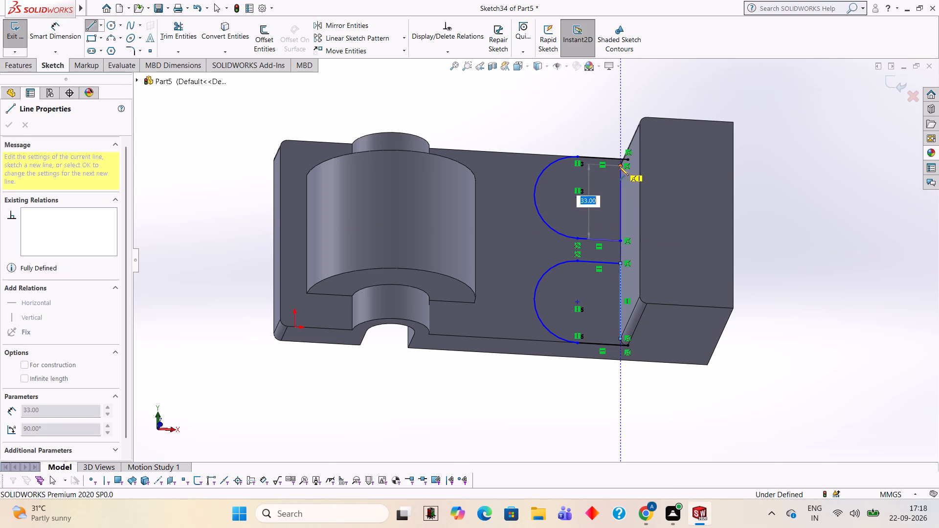
key("Escape")
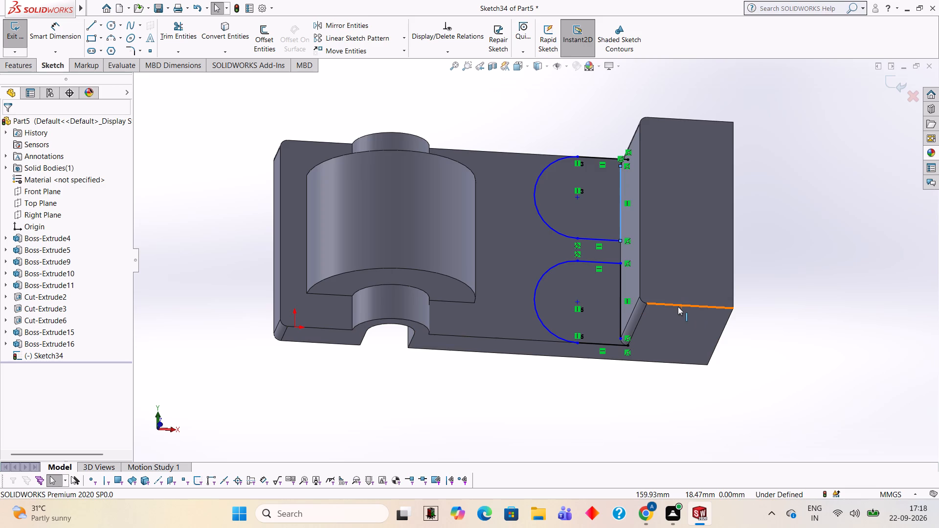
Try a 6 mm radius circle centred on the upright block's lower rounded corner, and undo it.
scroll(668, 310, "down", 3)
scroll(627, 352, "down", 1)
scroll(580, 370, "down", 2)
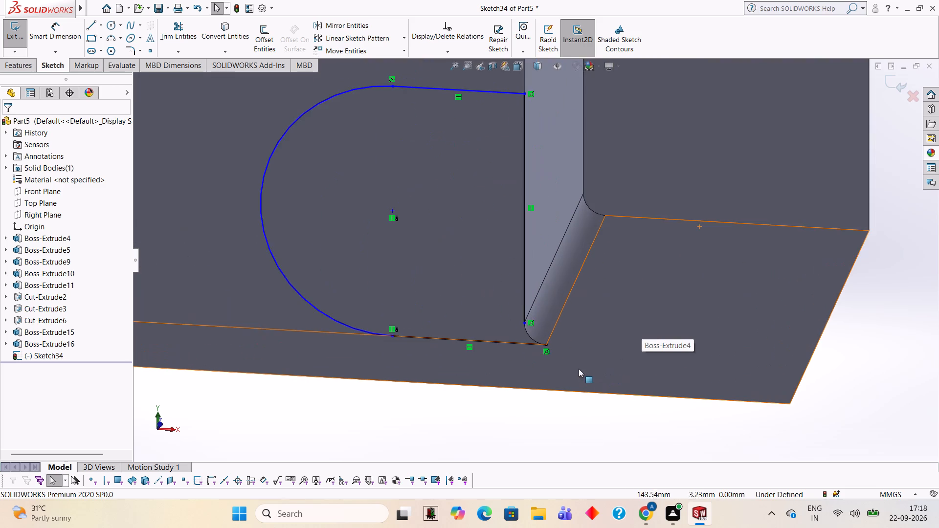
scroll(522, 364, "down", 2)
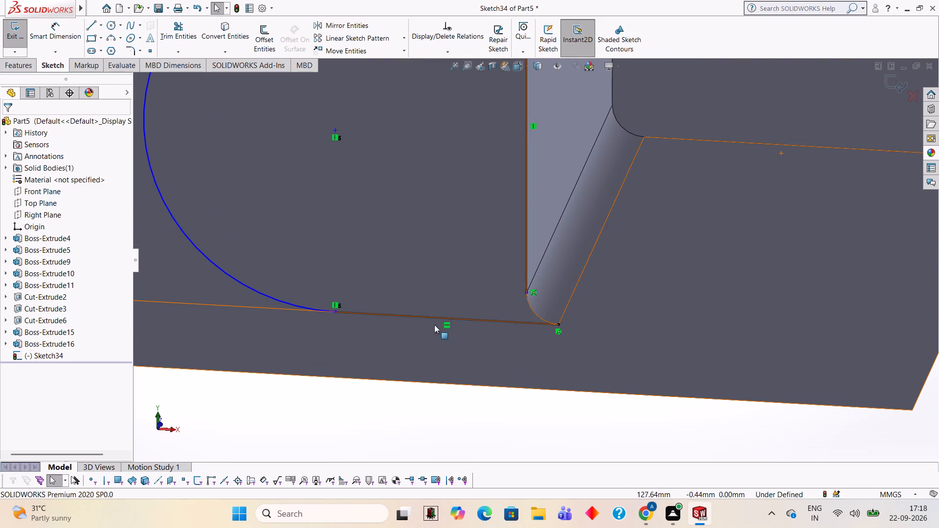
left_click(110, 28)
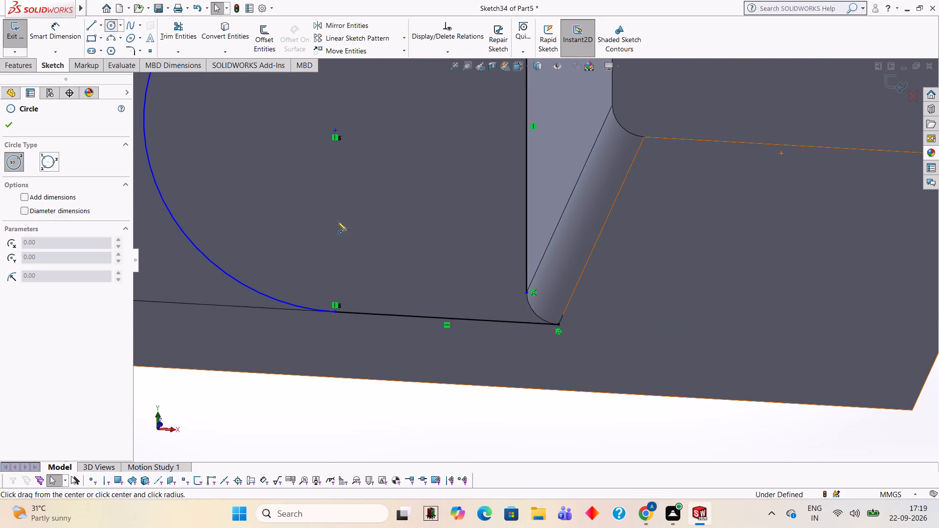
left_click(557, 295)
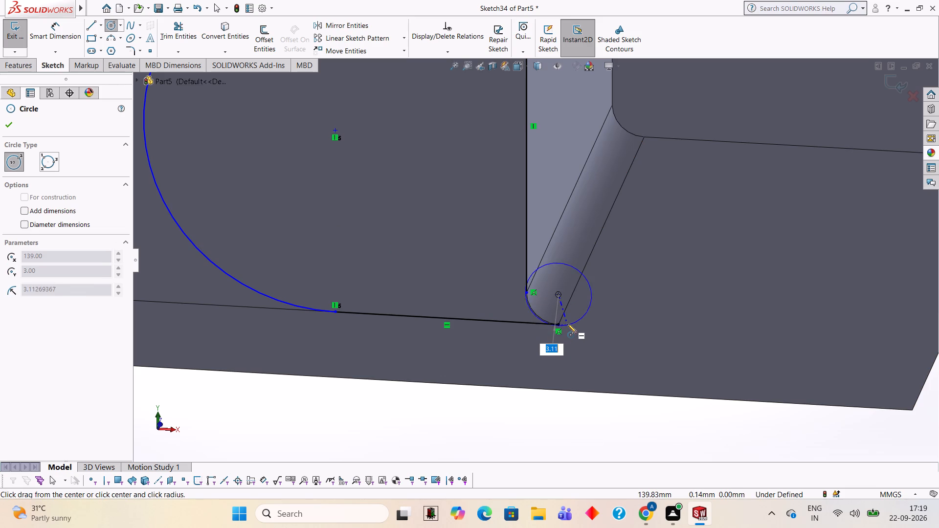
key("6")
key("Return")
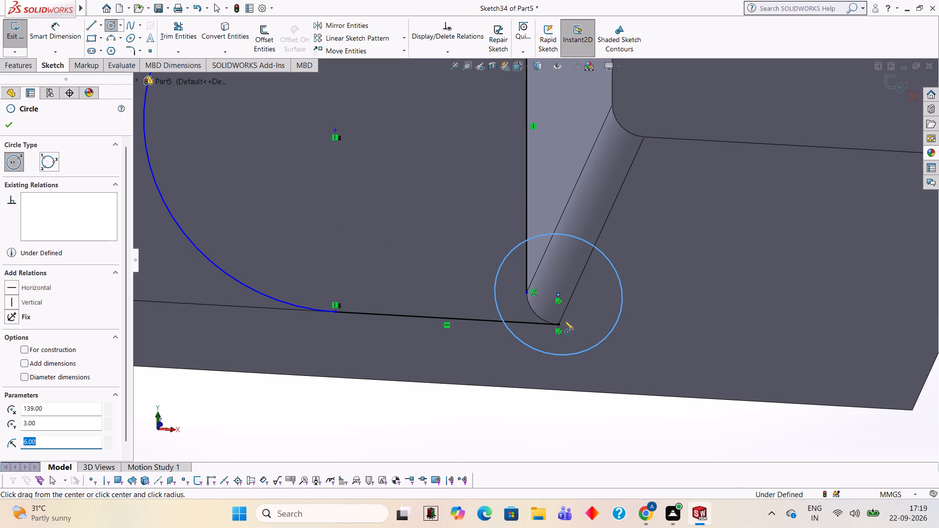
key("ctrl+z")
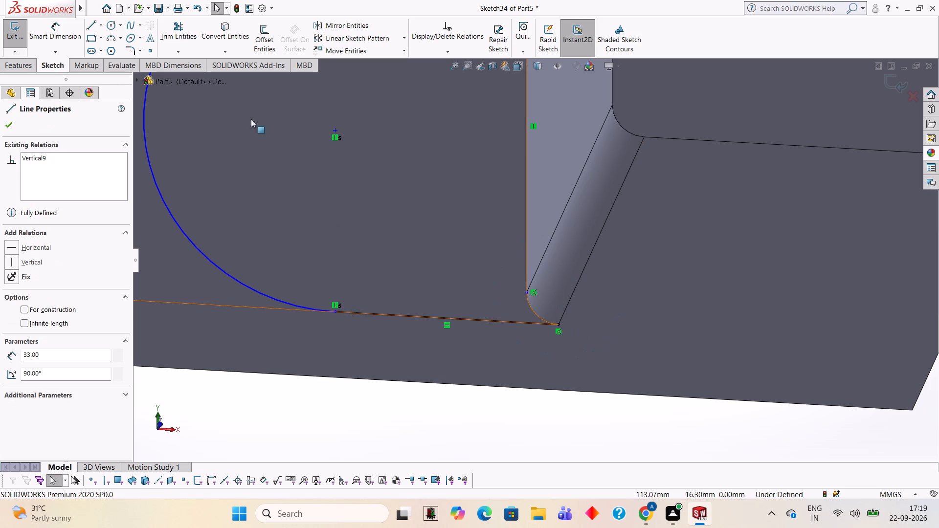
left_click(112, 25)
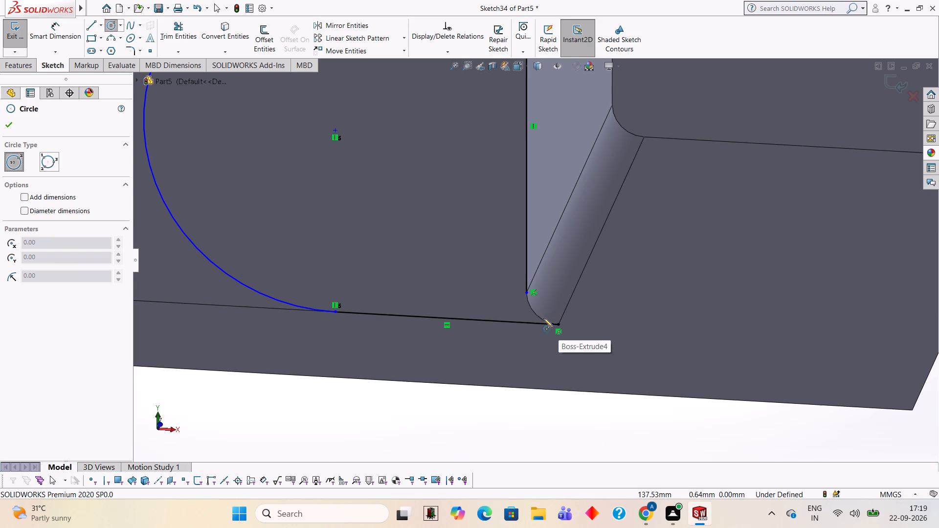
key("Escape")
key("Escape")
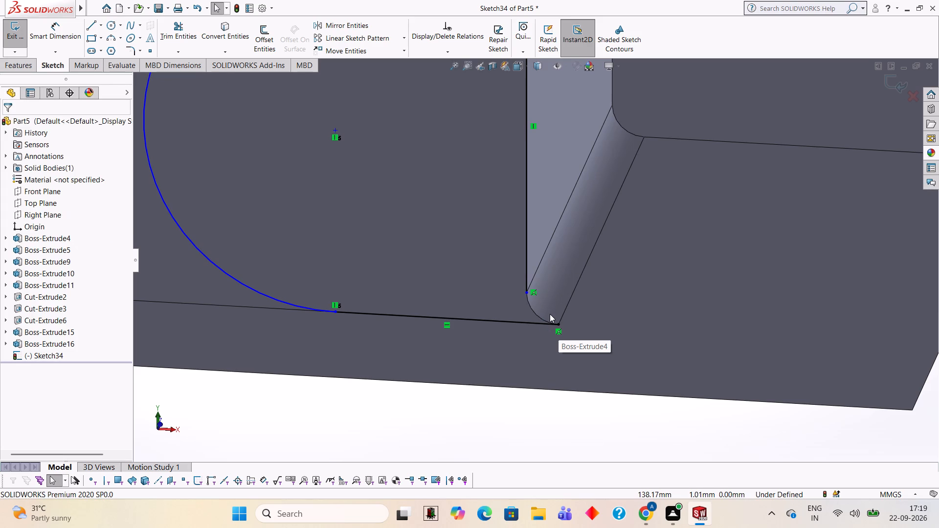
Close the lower profile with a 3 mm radius circle centred on the block's rounded corner, trimmed to the corner arc.
left_click(109, 30)
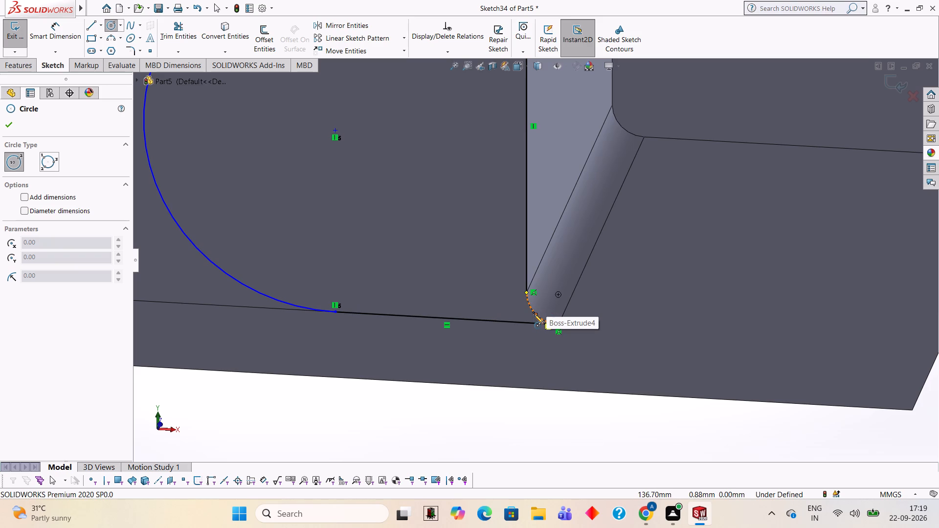
left_click(557, 294)
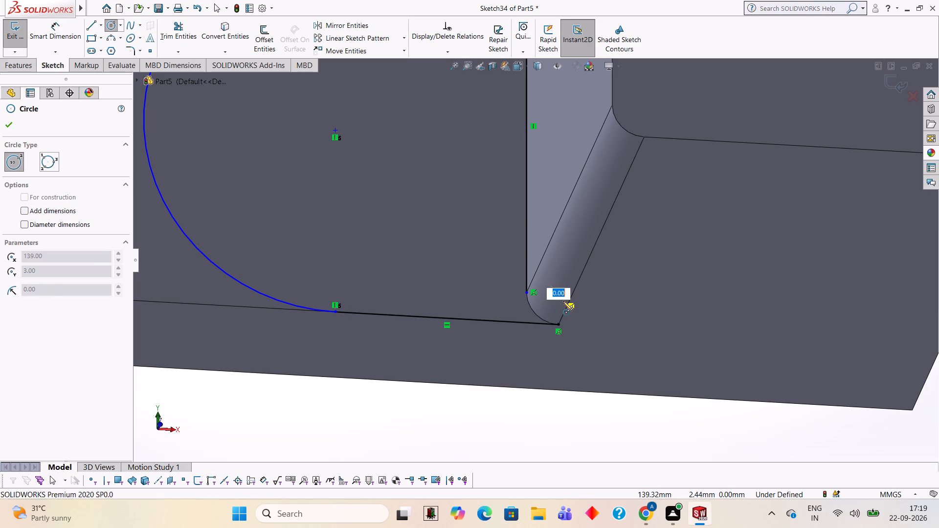
key("3")
key("Return")
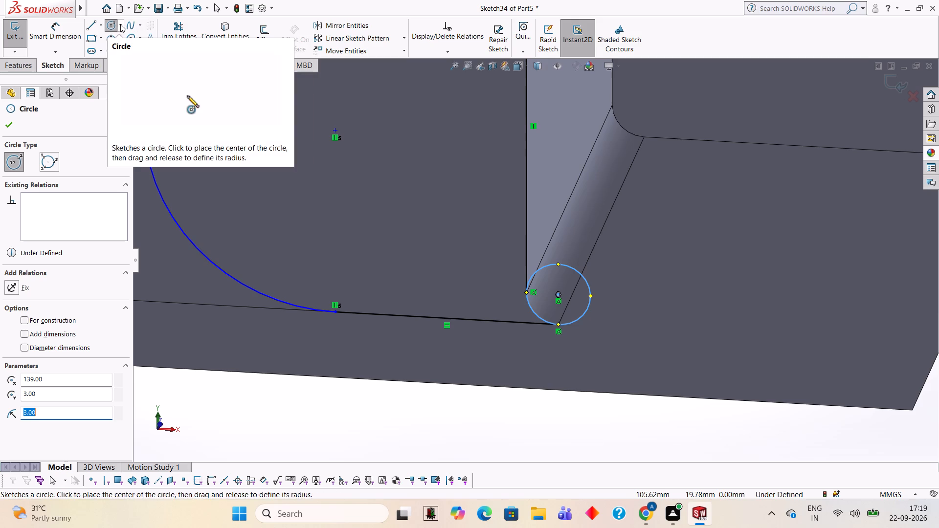
left_click(183, 25)
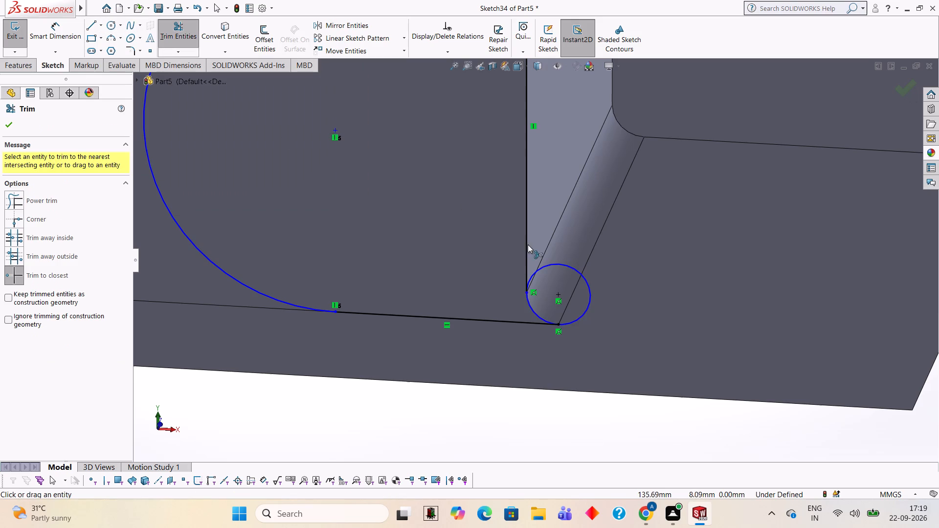
left_click(544, 268)
Close the upper profile with a 3 mm radius circle centred on the block's upper rounded corner, trimmed to the corner arc.
scroll(559, 259, "up", 2)
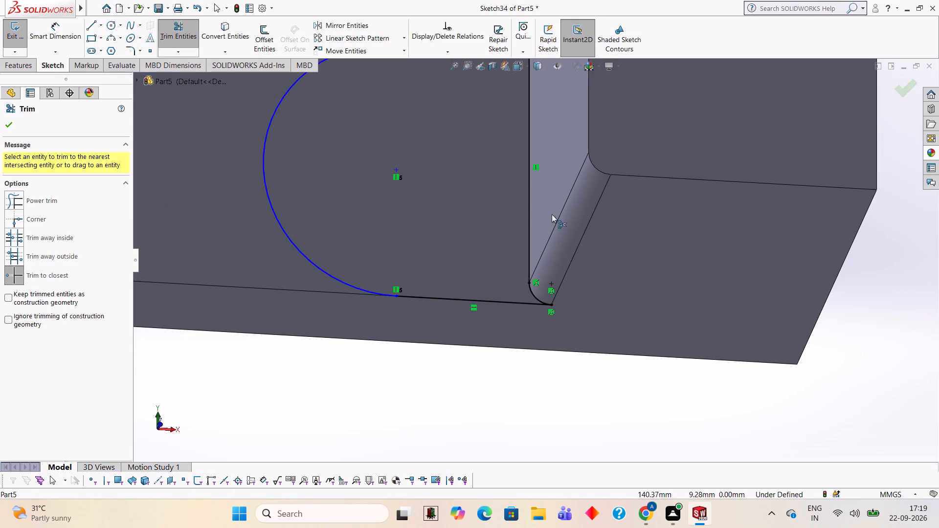
scroll(522, 135, "down", 1)
scroll(522, 135, "up", 2)
scroll(522, 135, "down", 3)
scroll(543, 115, "up", 2)
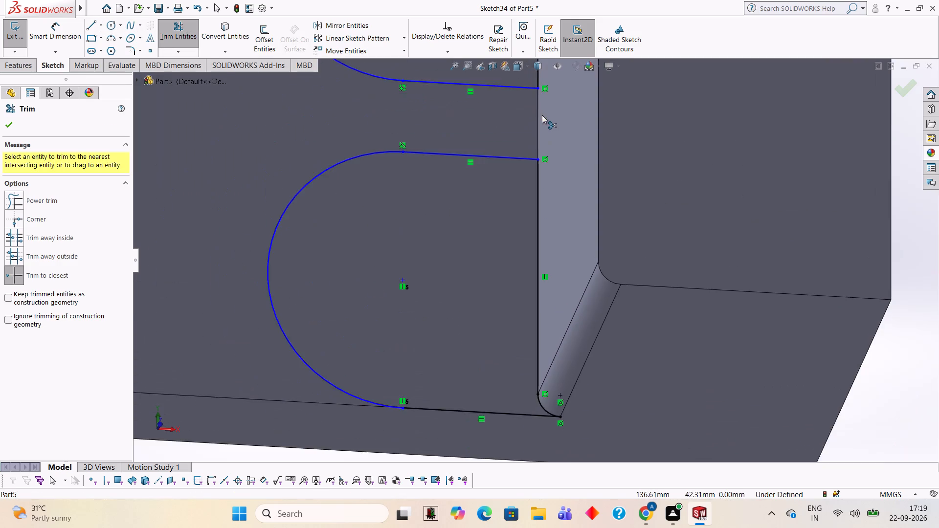
scroll(542, 115, "up", 4)
scroll(547, 100, "down", 2)
scroll(545, 96, "up", 2)
scroll(521, 115, "down", 6)
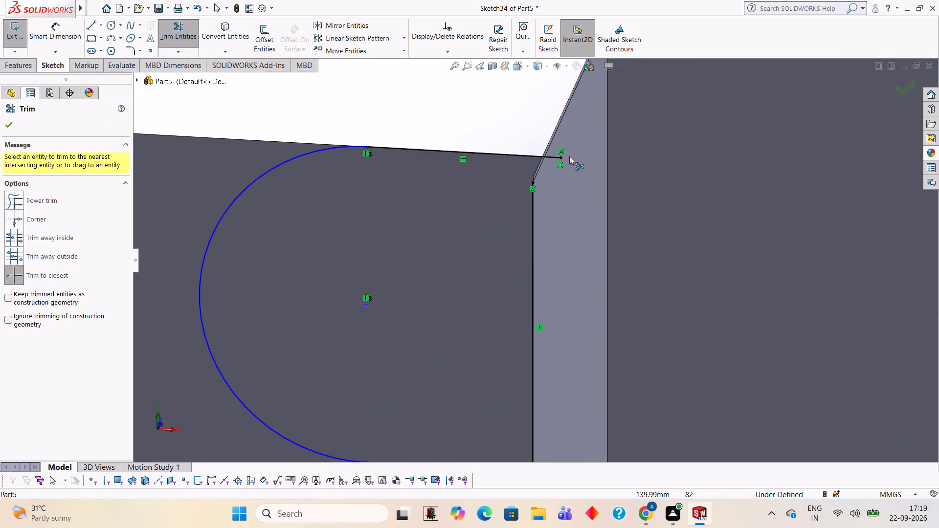
scroll(569, 156, "down", 1)
middle_click_drag(553, 138, 562, 206)
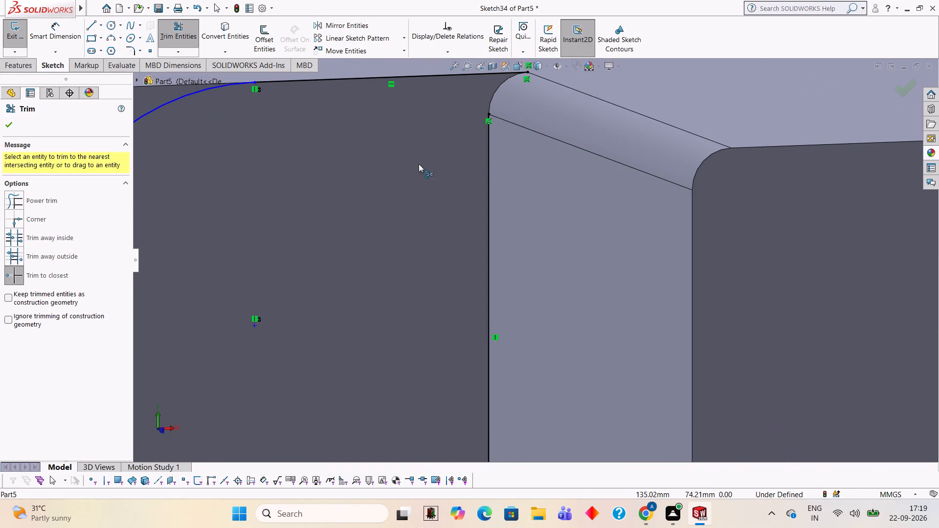
left_click(110, 18)
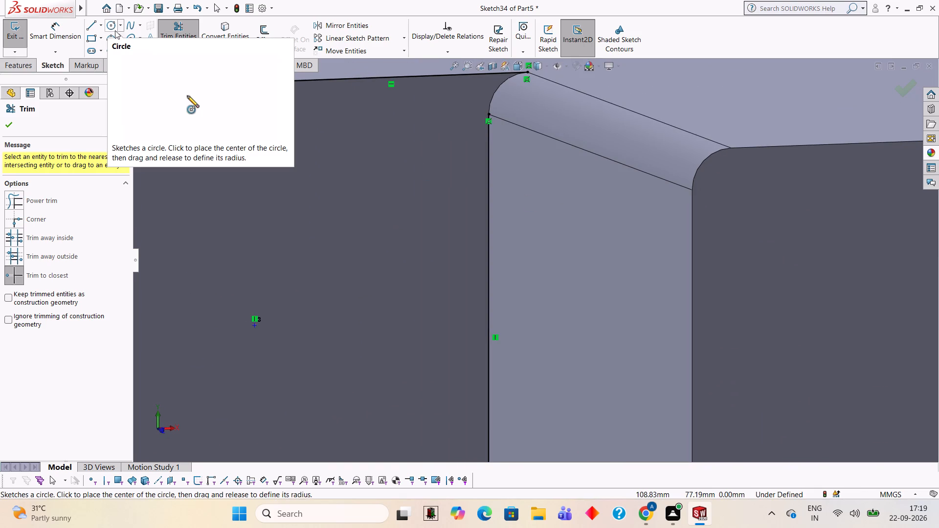
left_click(106, 27)
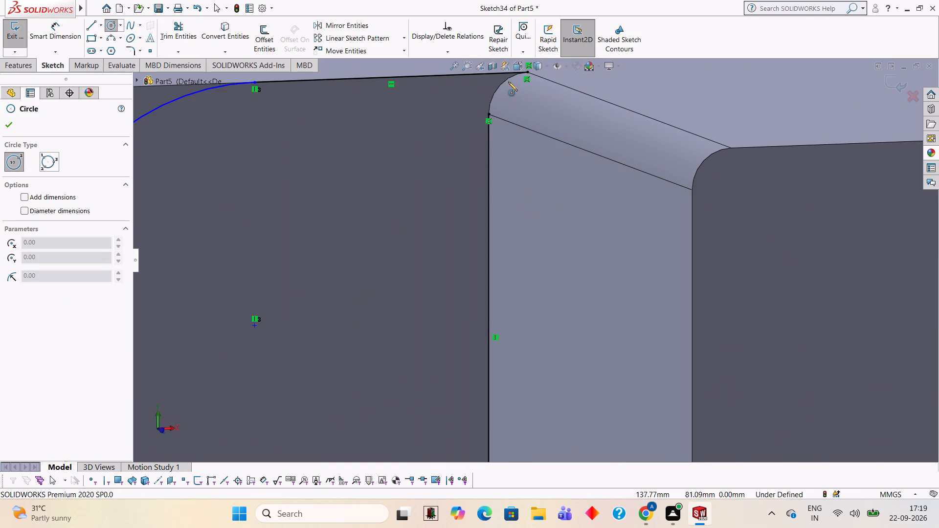
left_click(527, 110)
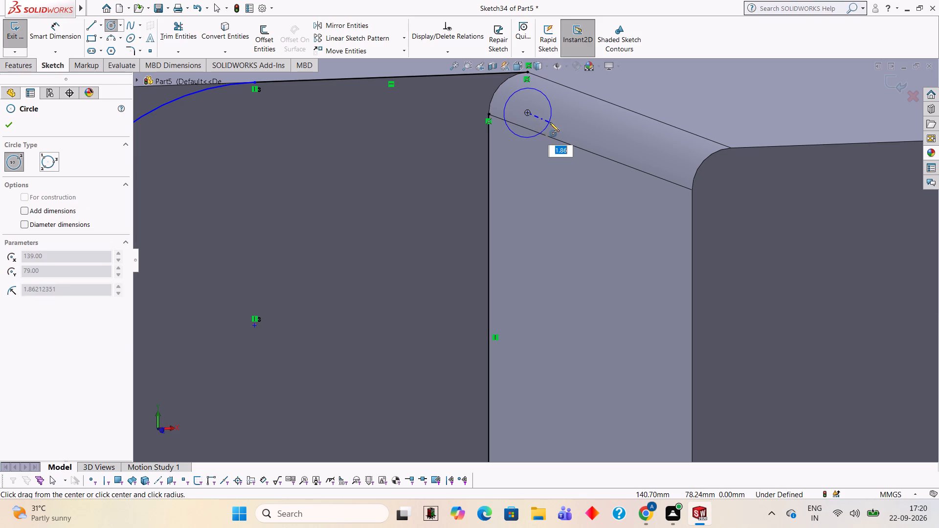
key("3")
key("Return")
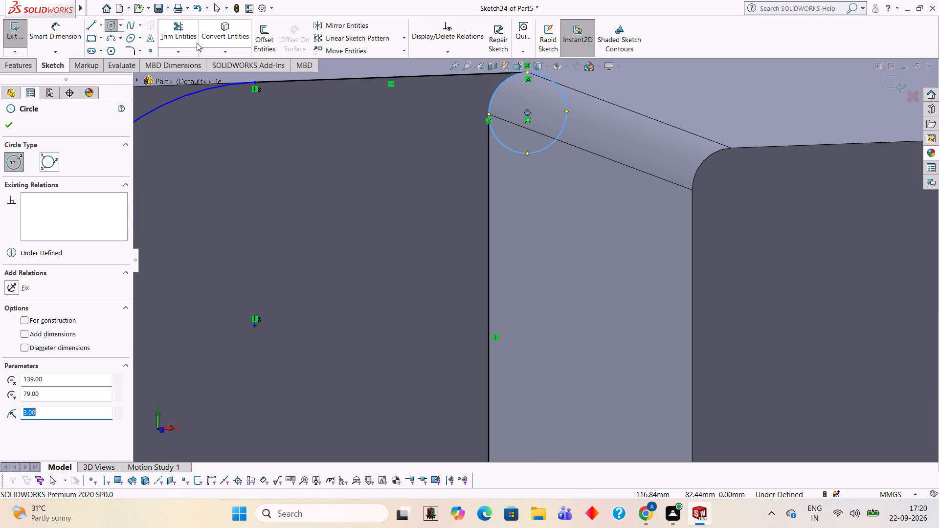
left_click(192, 40)
left_click(534, 152)
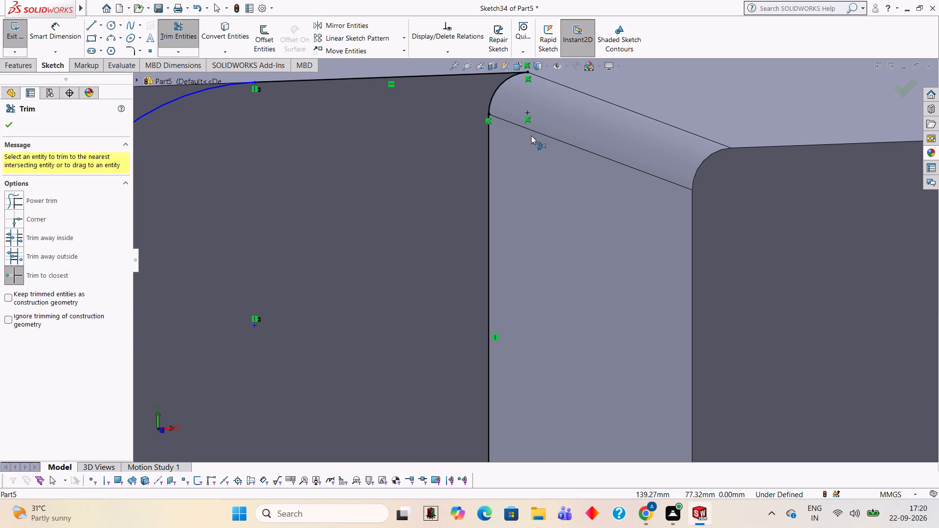
Start a blind boss extrusion of the two closed rounded profiles with a depth of 50 mm.
scroll(531, 135, "up", 4)
middle_click_drag(549, 238, 521, 160)
scroll(541, 242, "up", 2)
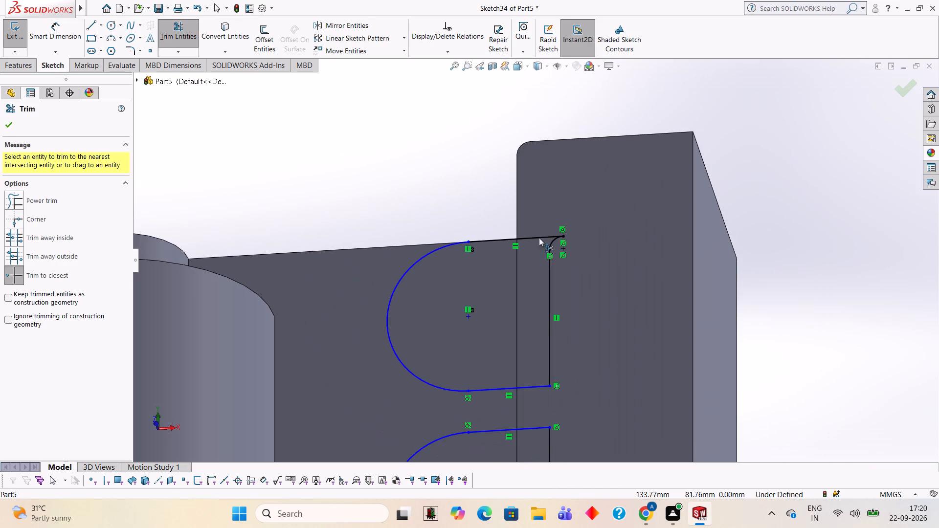
middle_click_drag(490, 177, 506, 179)
scroll(456, 169, "up", 2)
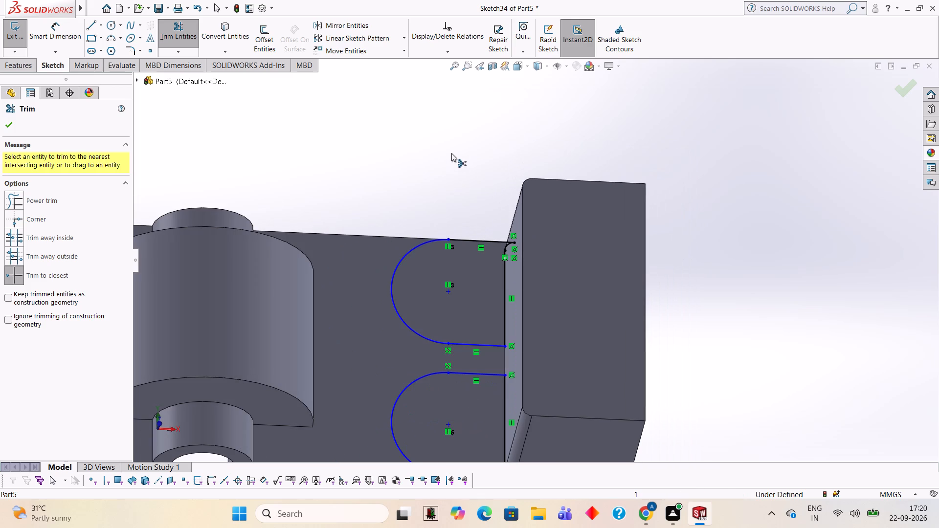
middle_click(451, 153)
middle_click_drag(437, 178, 454, 178)
scroll(454, 177, "up", 2)
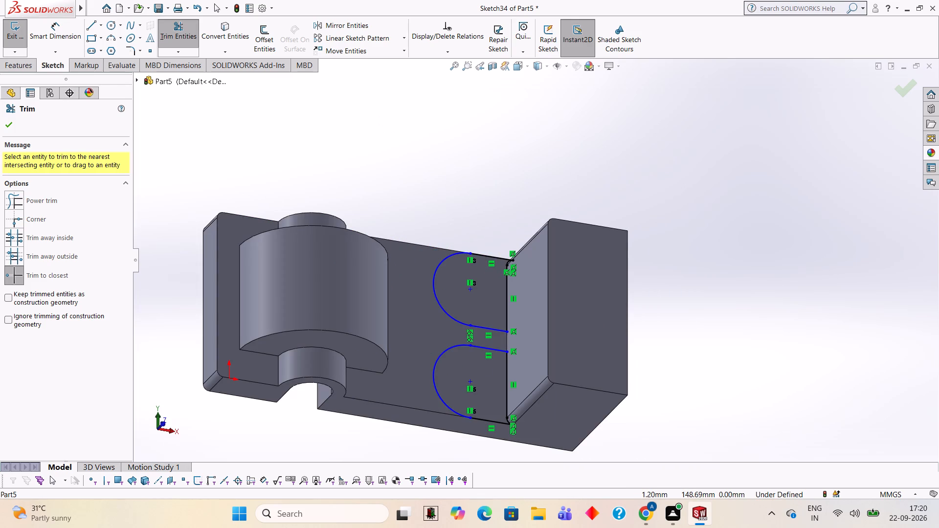
left_click(23, 65)
left_click(26, 48)
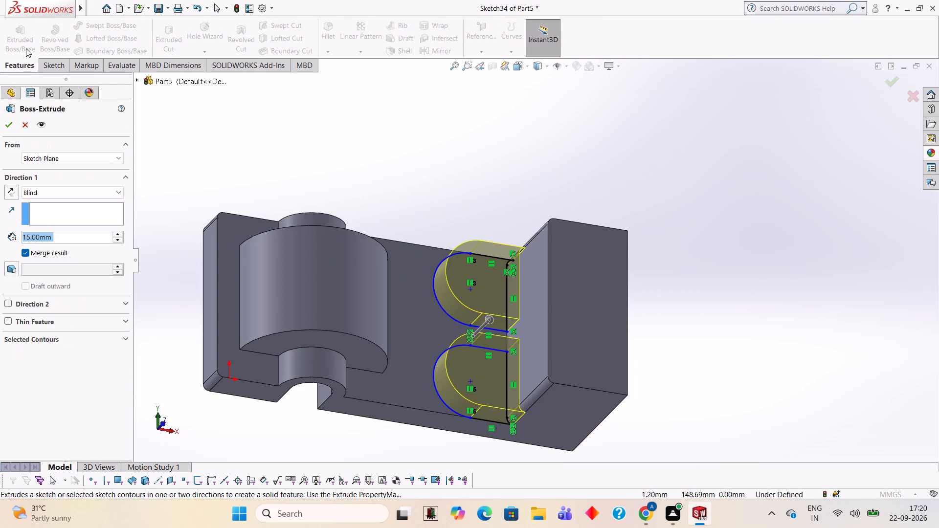
type("50")
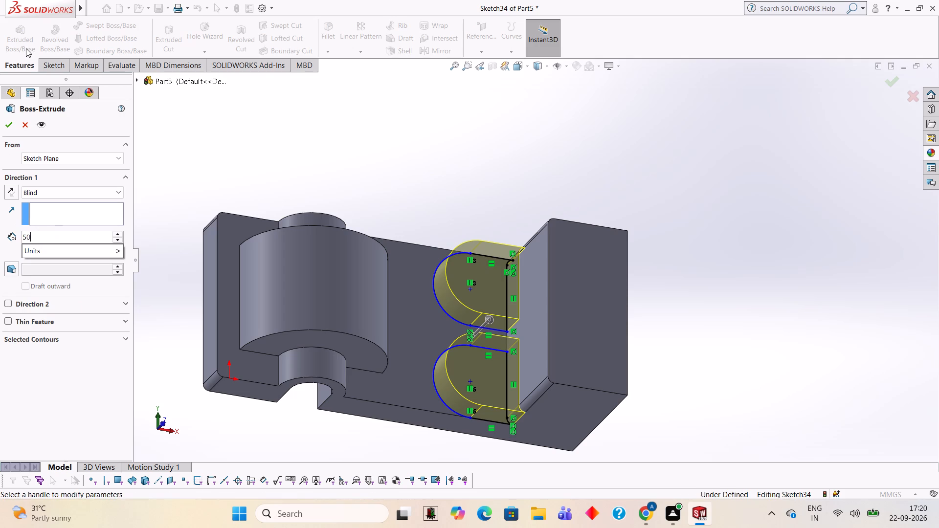
key("Return")
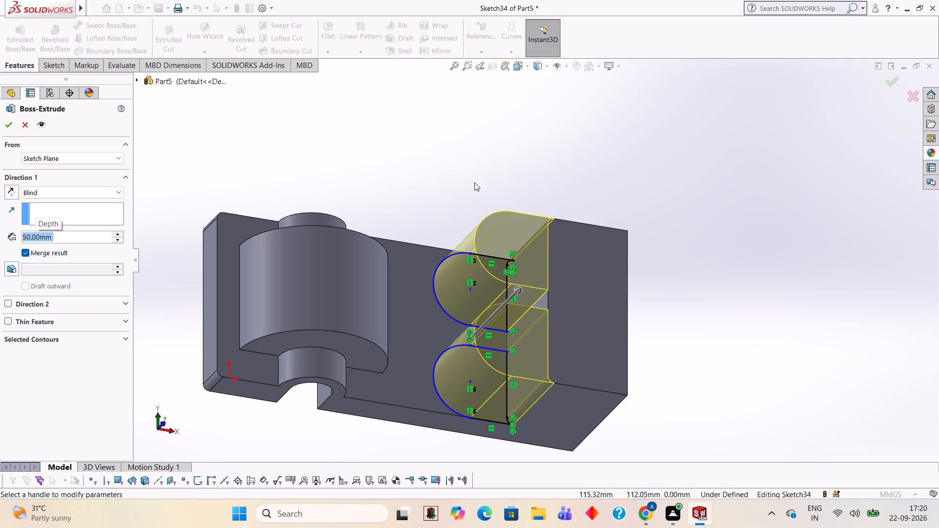
scroll(475, 181, "down", 1)
middle_click_drag(481, 178, 371, 187)
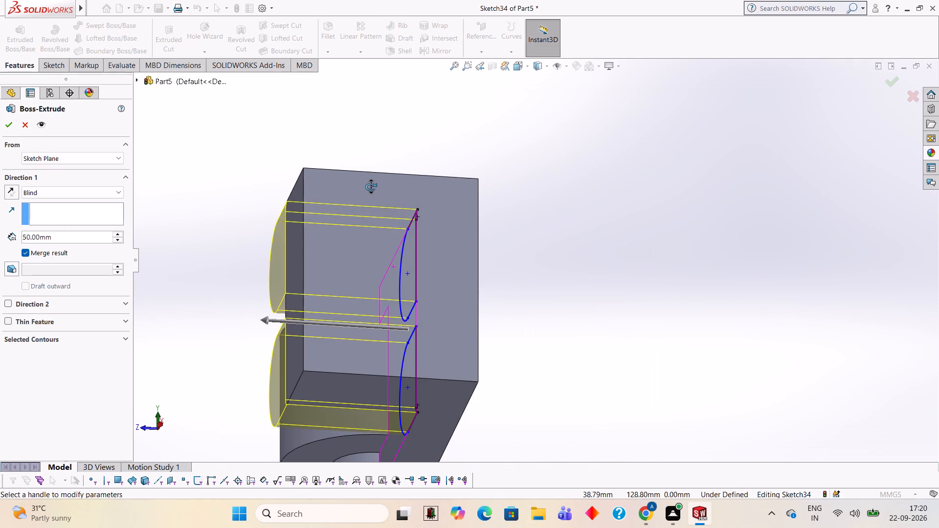
middle_click_drag(371, 187, 519, 184)
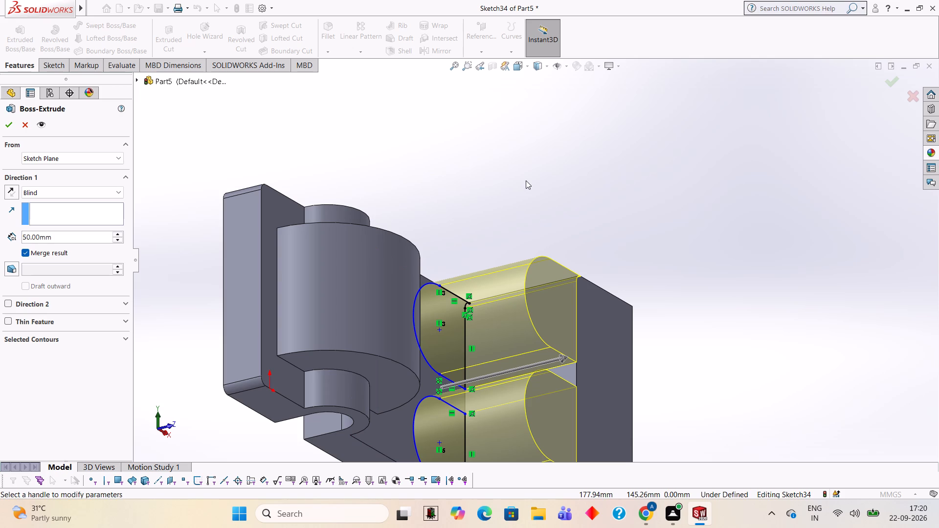
Add 17 and 39 in Calculator, and close it.
type("17")
key("plus")
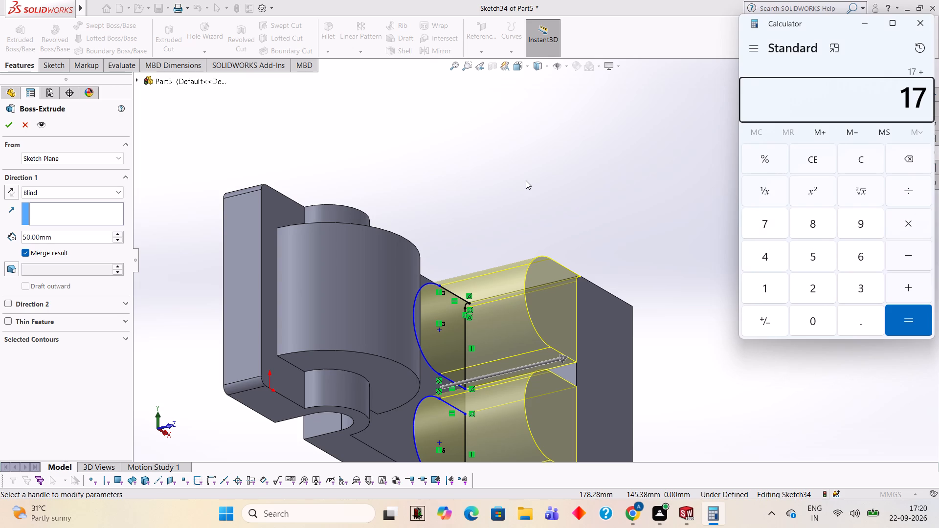
key("3")
key("9")
key("Return")
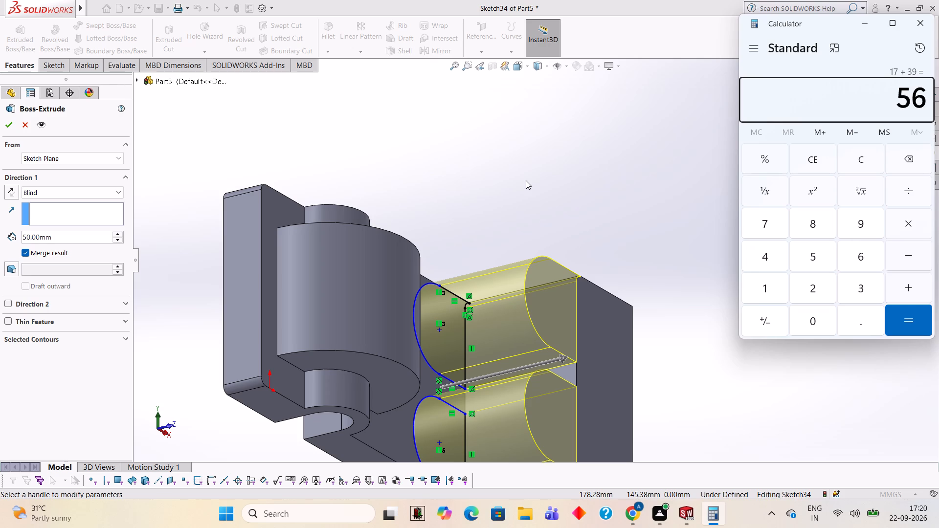
left_click(913, 24)
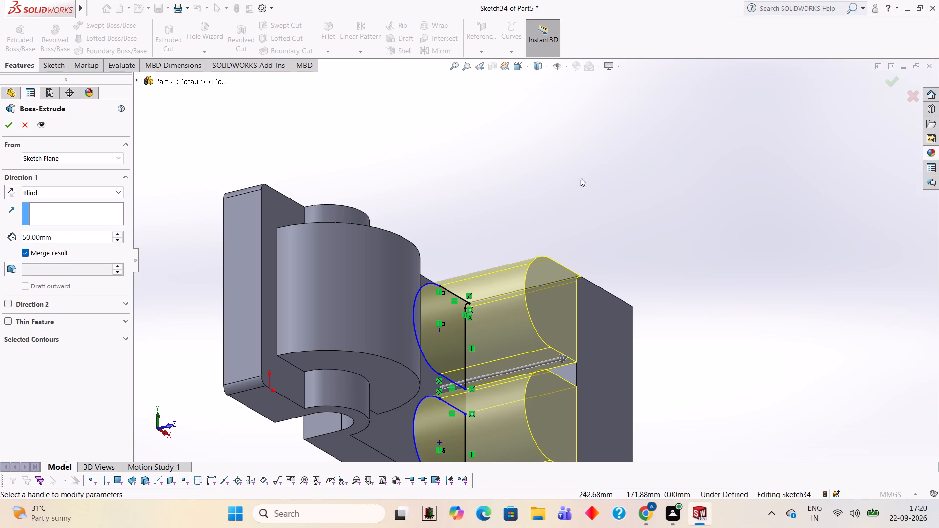
Try a 39 mm depth for the two rounded profiles, replace it with 40 mm, and complete the boss extrusion.
left_click(63, 238)
key("BackSpace")
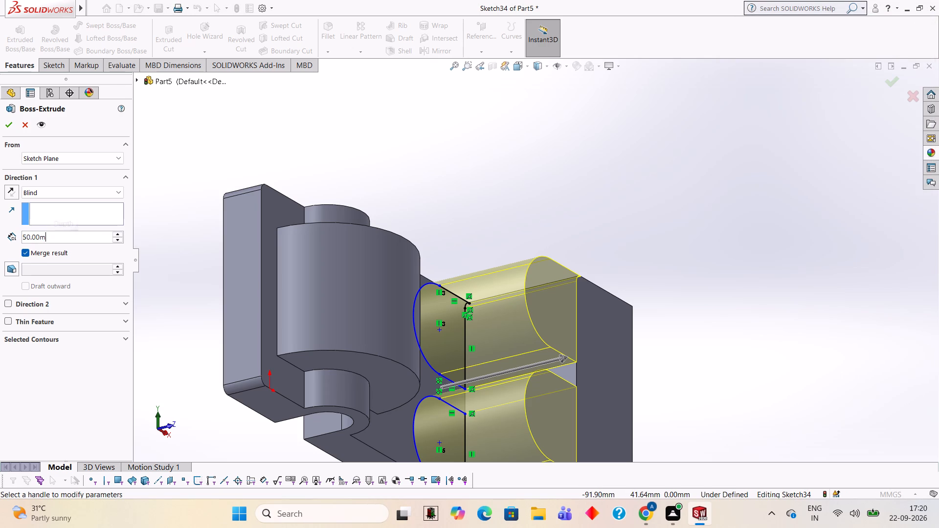
key("BackSpace")
key("BackSpace")
key("BackSpace")
key("BackSpace")
key("BackSpace")
key("BackSpace")
type("39")
key("Return")
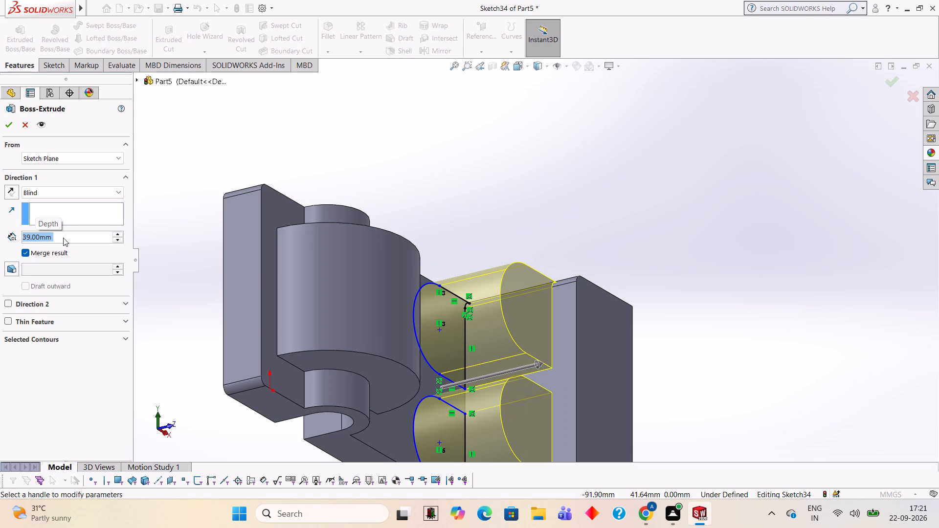
type("40")
key("Return")
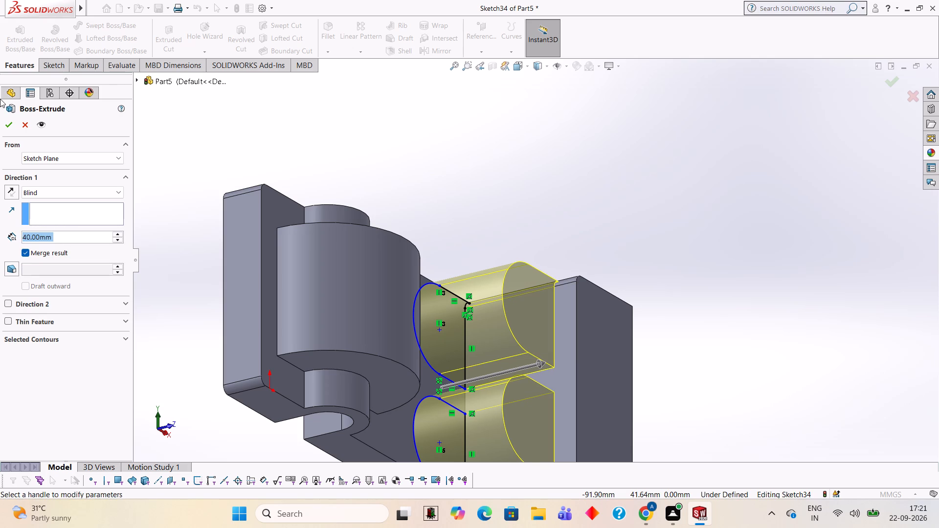
left_click(12, 122)
left_click(842, 183)
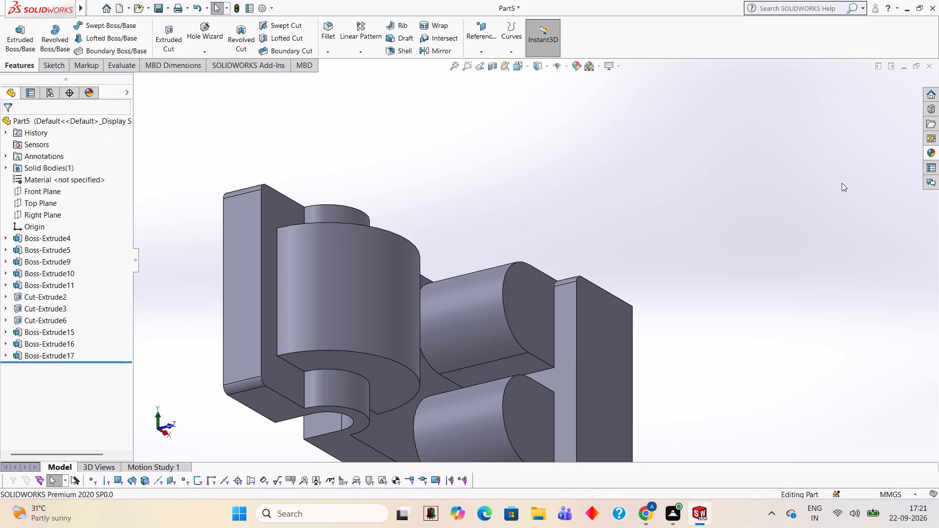
Start a new sketch on the flat end face of the upper rounded boss, viewed face-on.
middle_click_drag(801, 265, 727, 175)
scroll(737, 217, "up", 2)
middle_click_drag(728, 163, 781, 205)
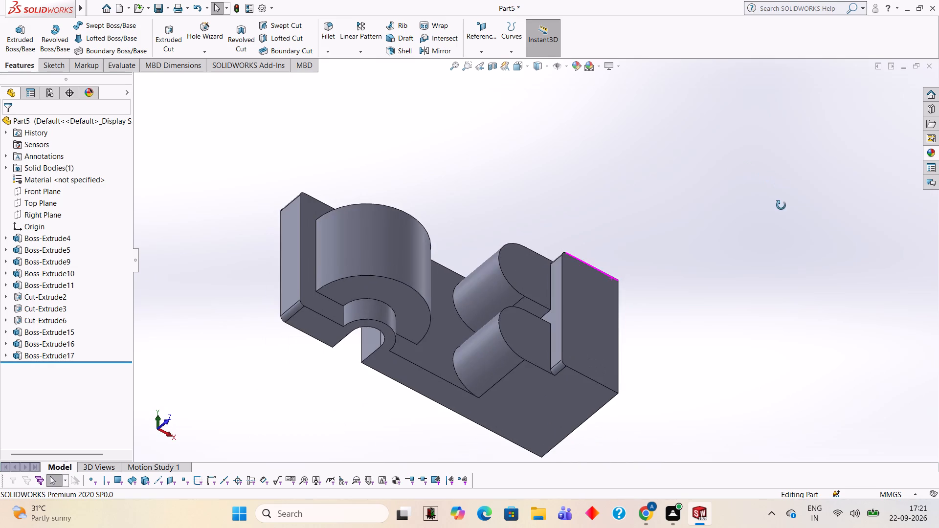
middle_click_drag(781, 205, 781, 205)
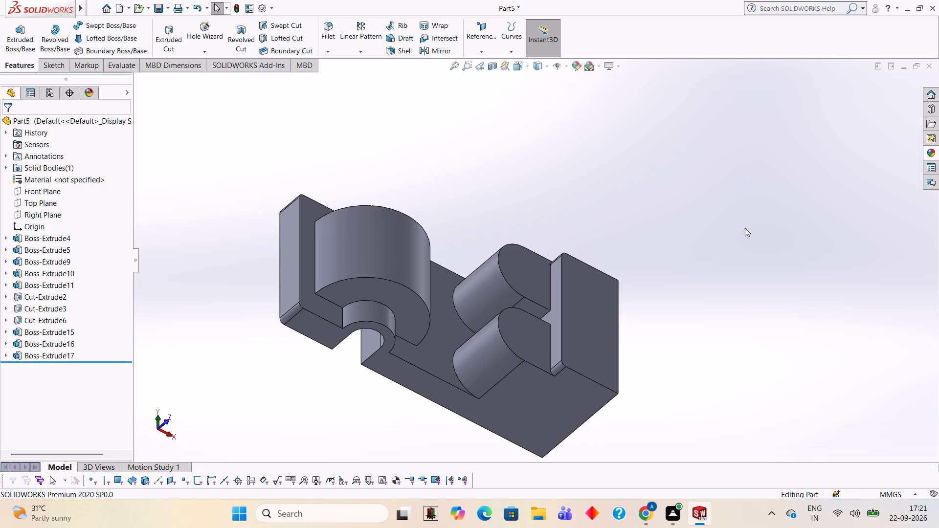
middle_click_drag(672, 252, 649, 268)
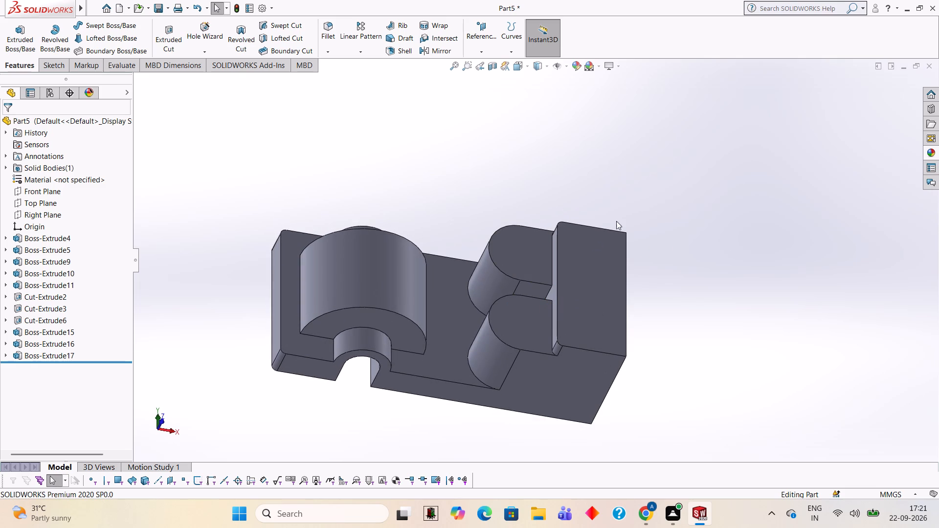
left_click(519, 248)
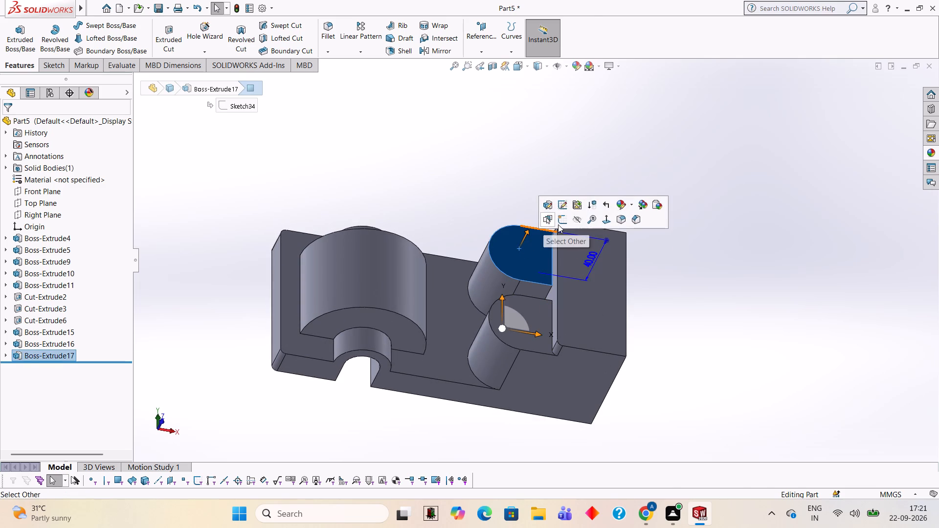
left_click(558, 224)
key("ctrl+8")
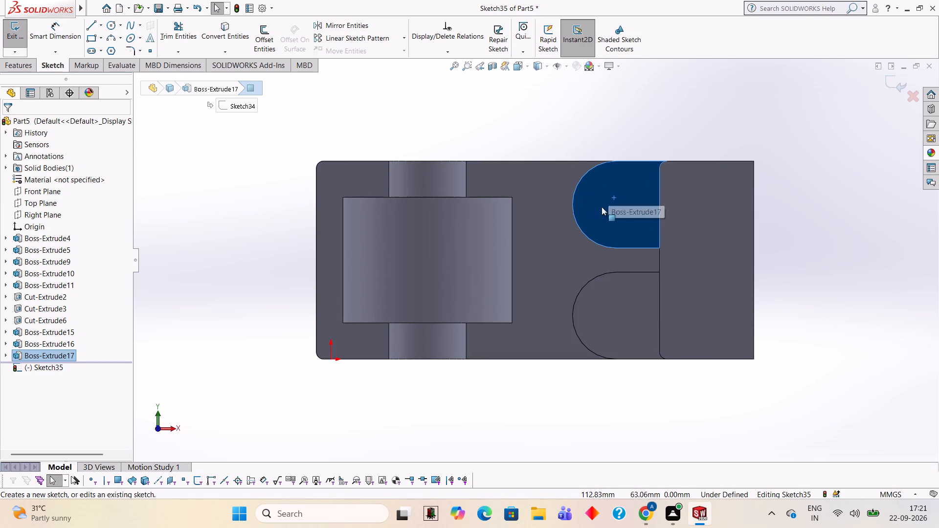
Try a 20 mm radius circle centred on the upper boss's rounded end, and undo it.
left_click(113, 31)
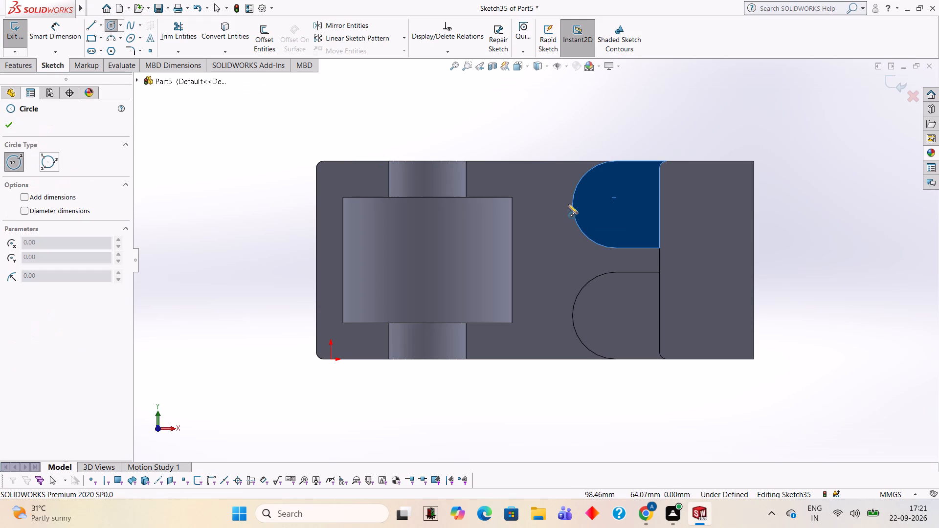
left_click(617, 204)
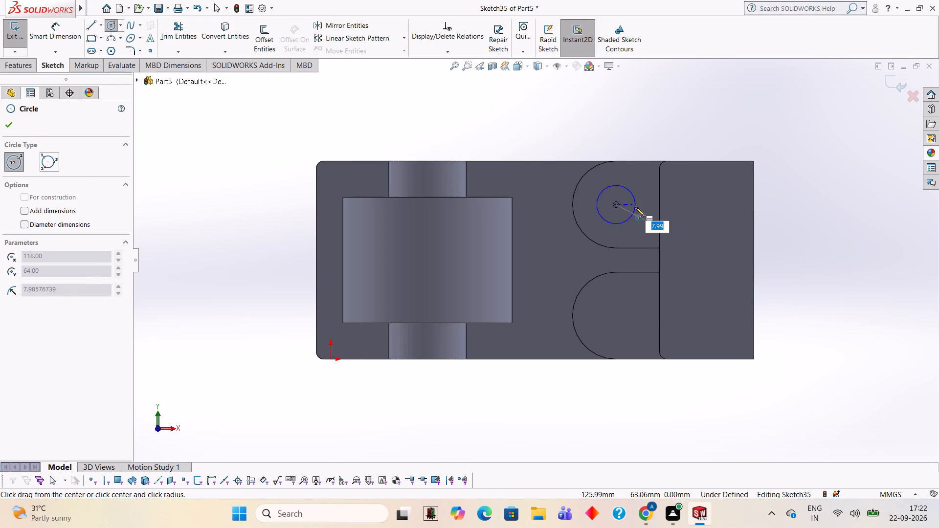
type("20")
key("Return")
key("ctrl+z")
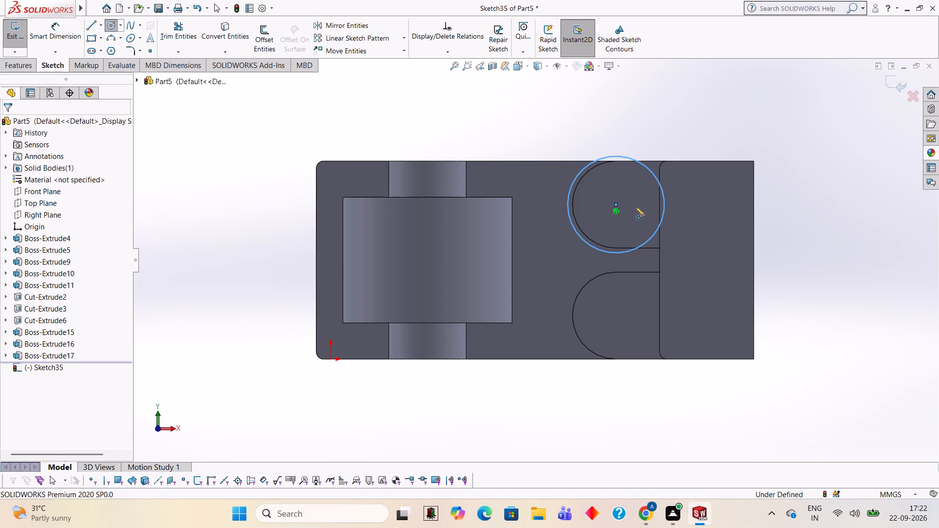
Draw two 10 mm radius circles, one concentric with the rounded end of each boss.
left_click(110, 26)
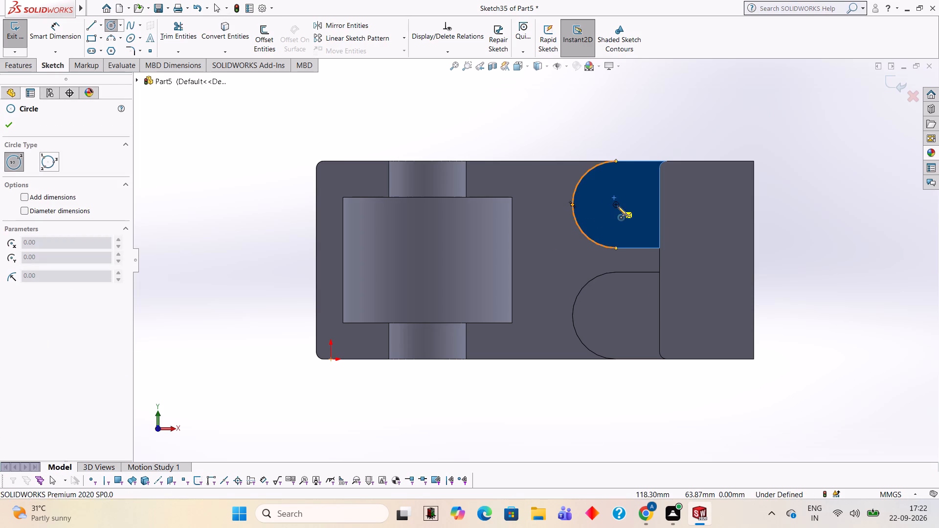
left_click(618, 206)
type("10")
key("Return")
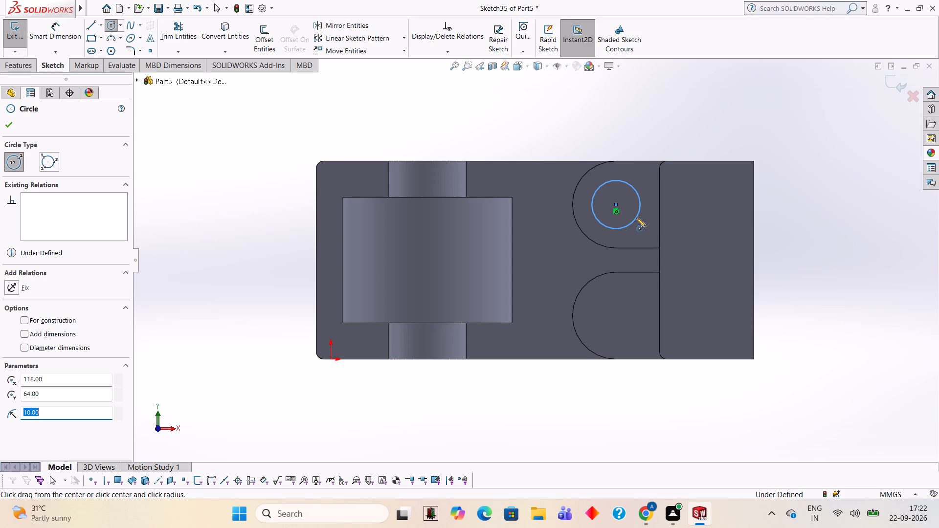
left_click(615, 315)
type("10")
key("Return")
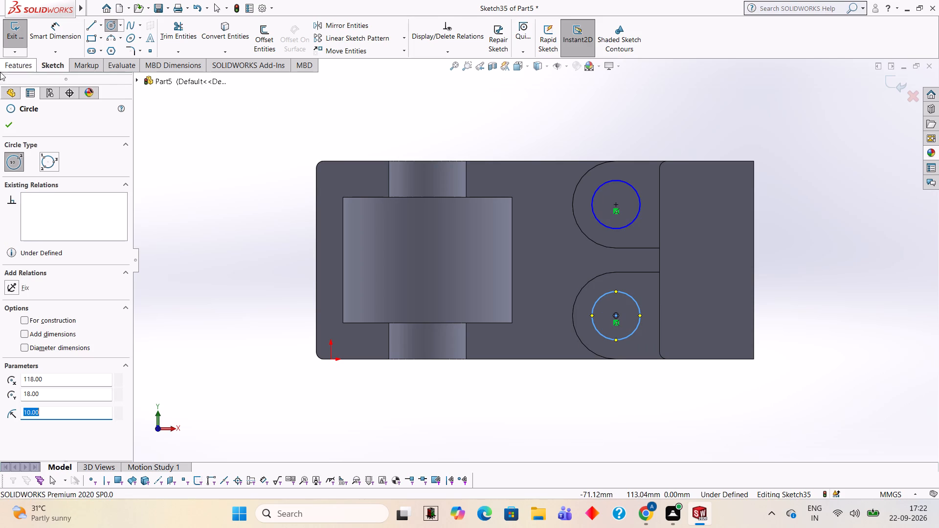
Cut both circles 40 mm deep through the rounded bosses with a blind Extruded Cut.
left_click(18, 67)
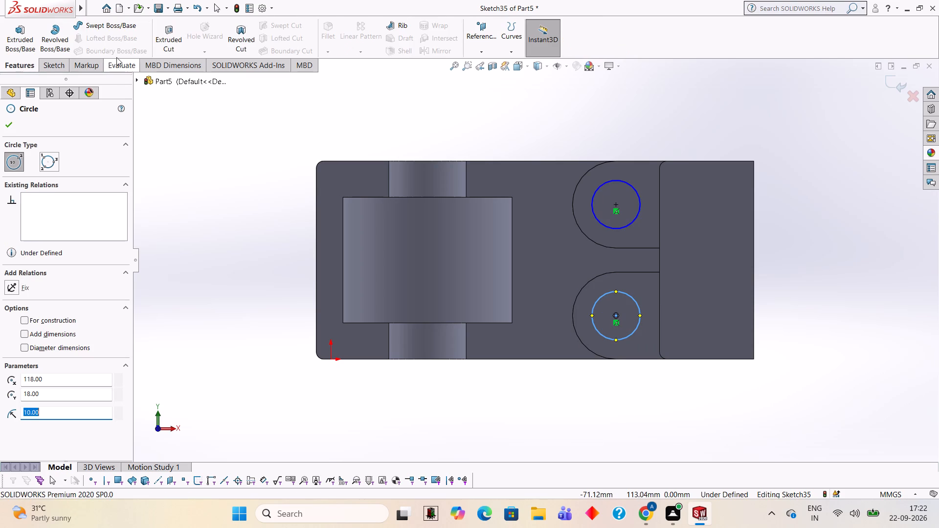
left_click(168, 38)
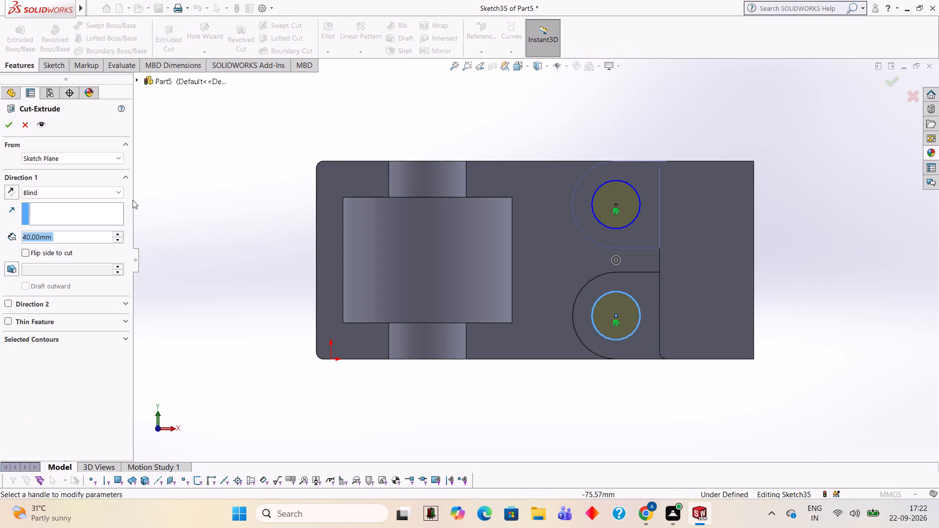
left_click(10, 125)
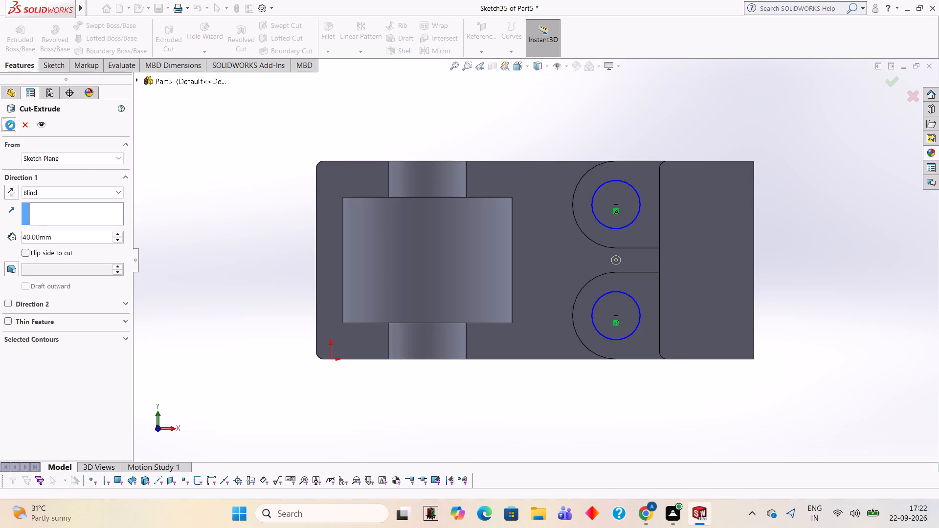
left_click(167, 161)
Apply the Red LED appearance to the bracket's base feature, Boss-Extrude4.
middle_click_drag(709, 403, 701, 354)
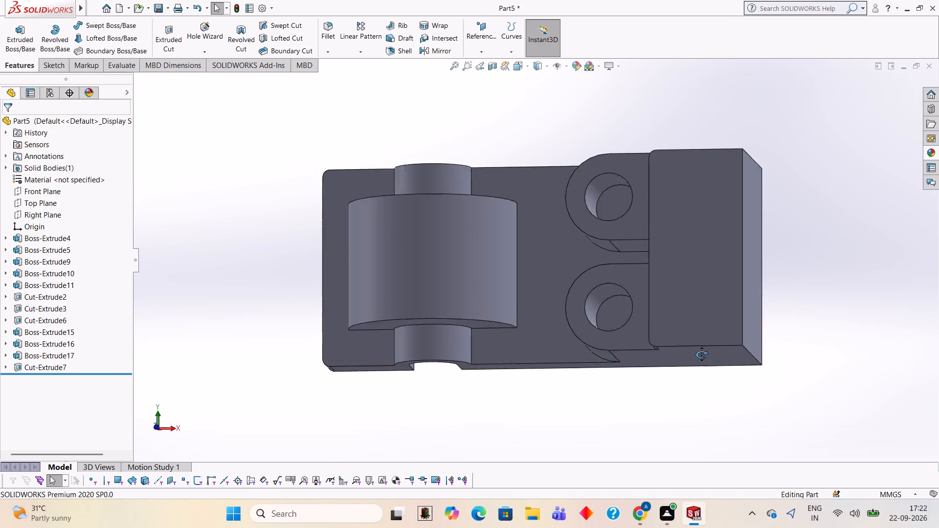
middle_click_drag(701, 354, 731, 213)
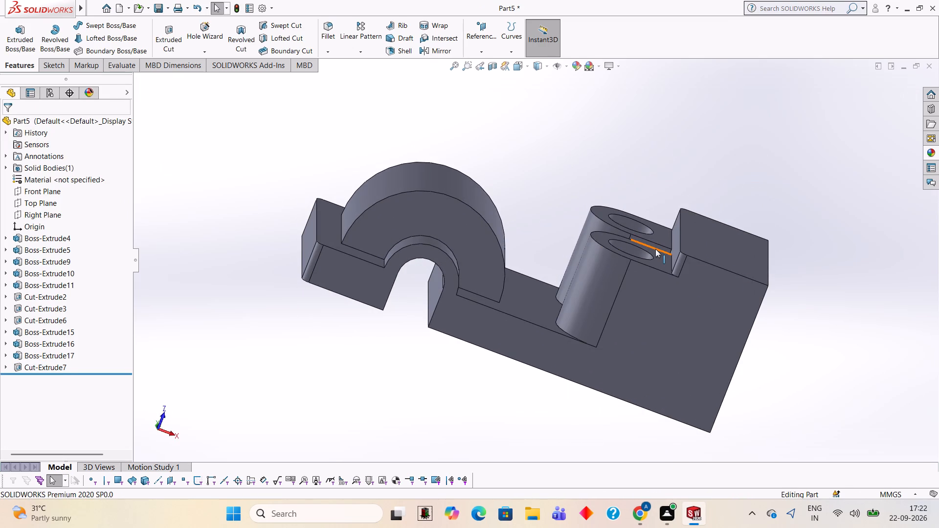
middle_click_drag(807, 286, 797, 286)
scroll(805, 228, "up", 1)
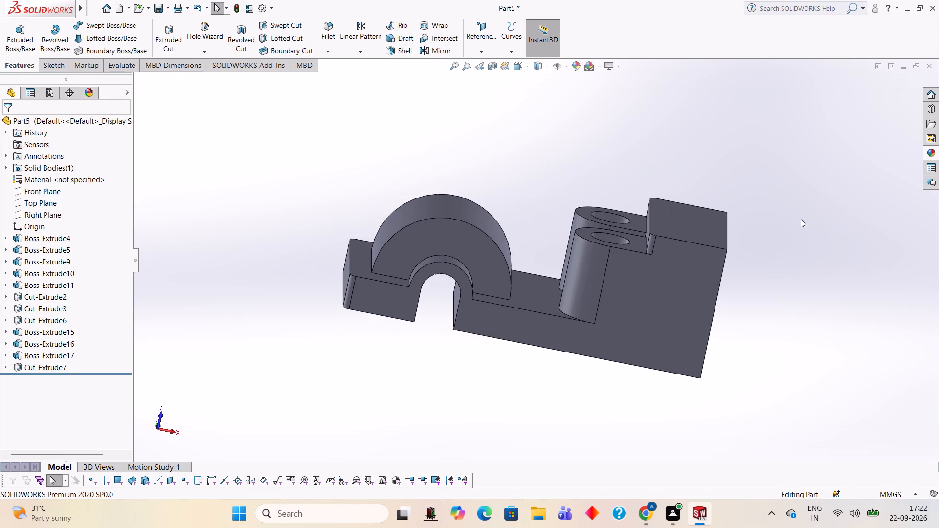
middle_click_drag(801, 219, 797, 301)
scroll(797, 301, "up", 1)
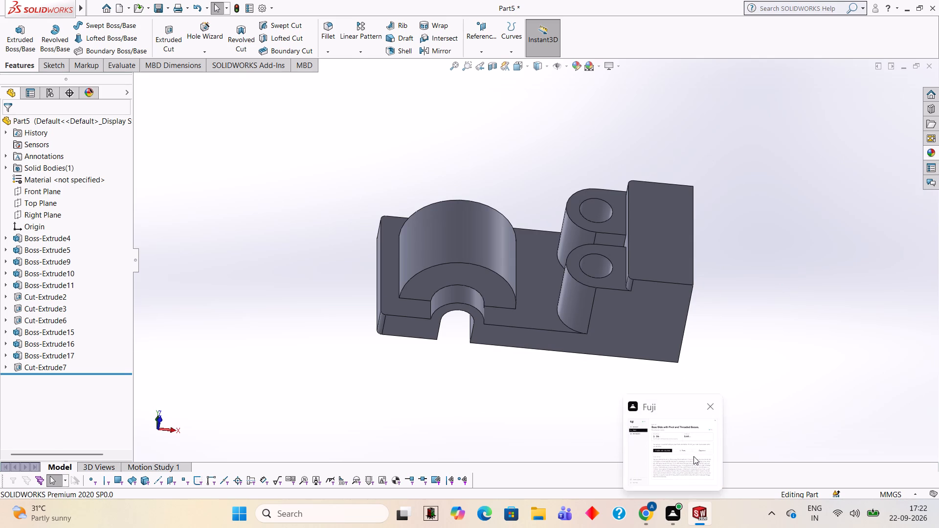
left_click(927, 154)
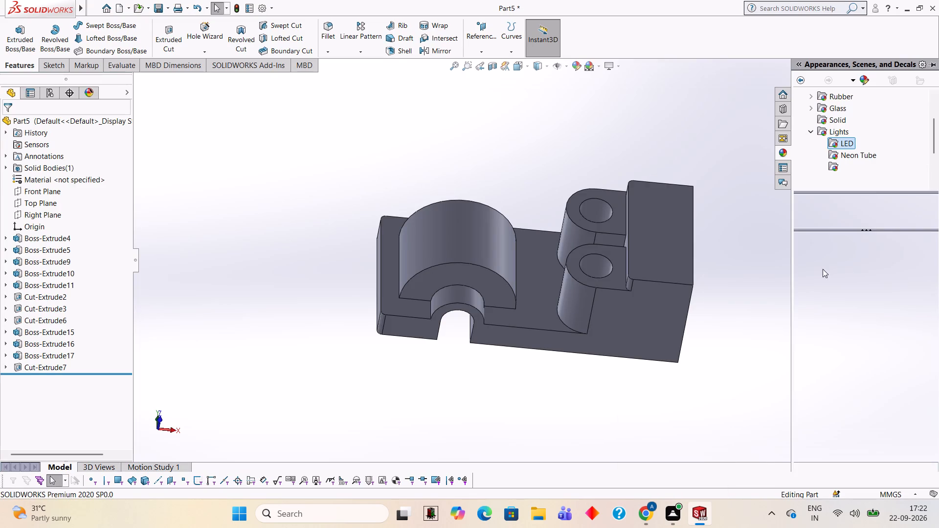
left_click_drag(841, 272, 532, 273)
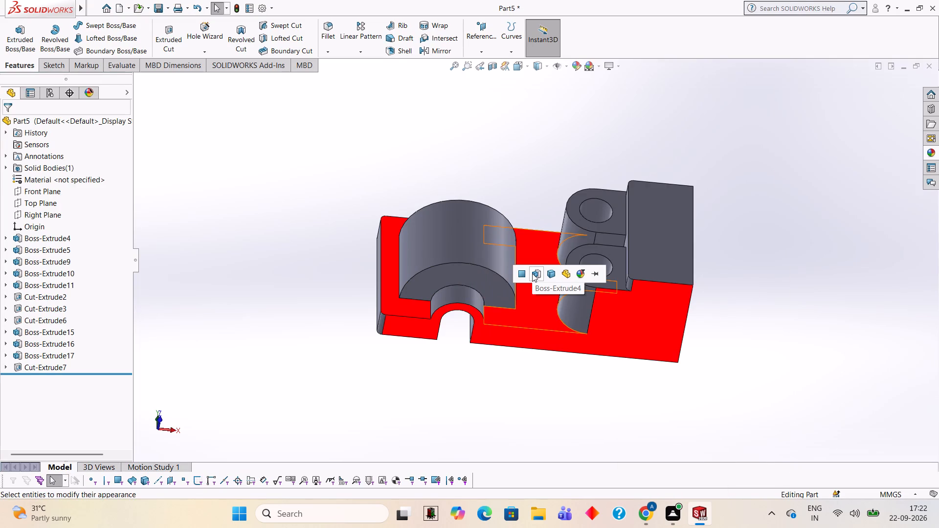
left_click(532, 273)
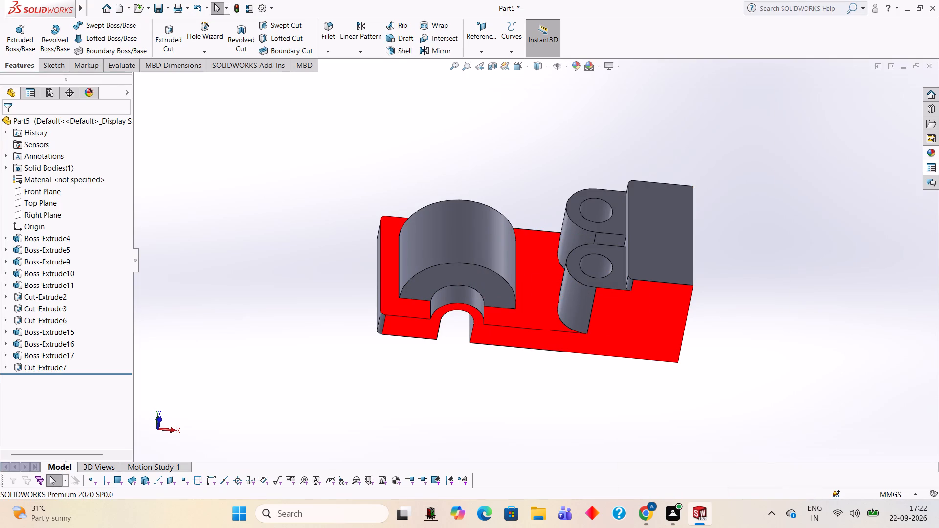
Apply the Blue LED appearance to the raised rectangular block behind the two rounded bosses.
left_click(932, 156)
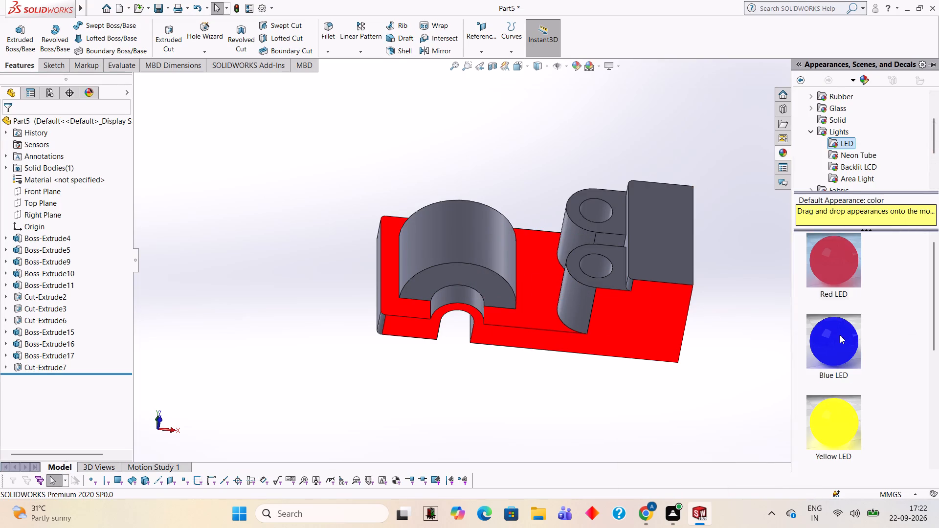
left_click_drag(840, 335, 669, 220)
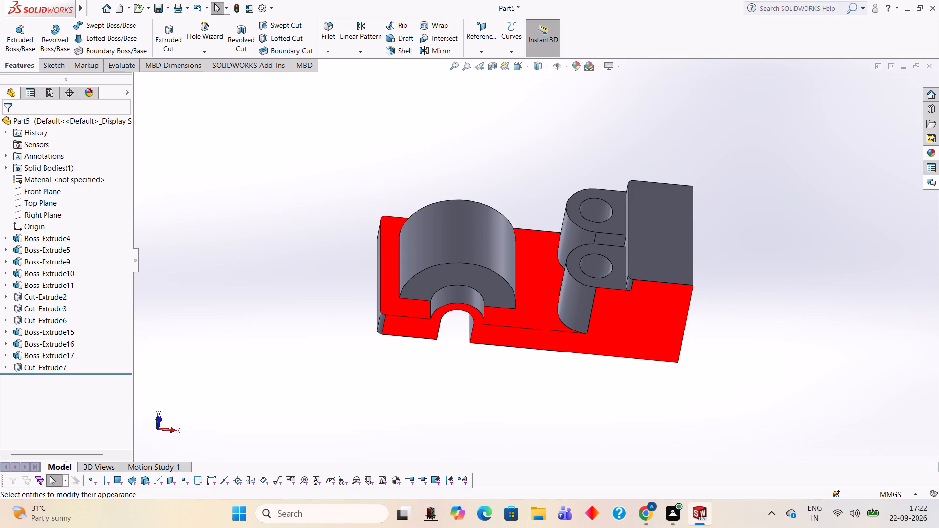
left_click(931, 155)
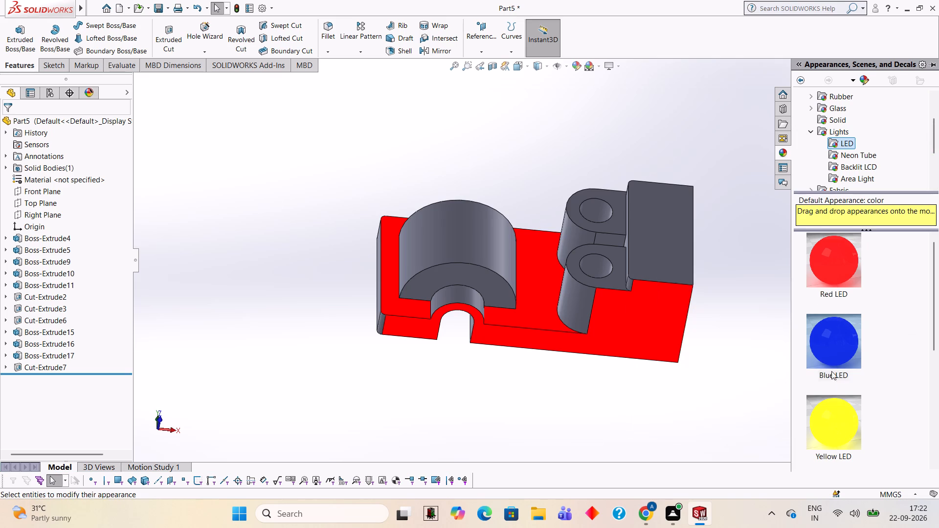
left_click_drag(832, 352, 665, 227)
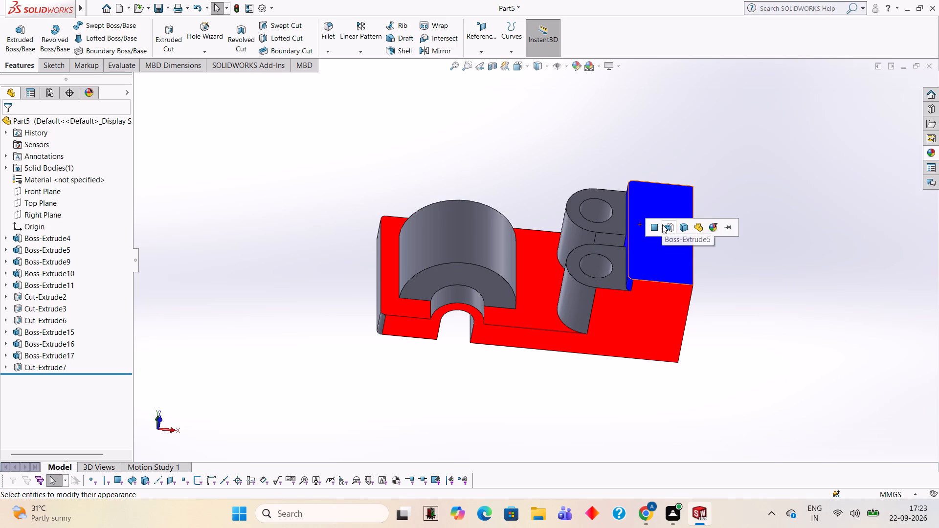
left_click(933, 154)
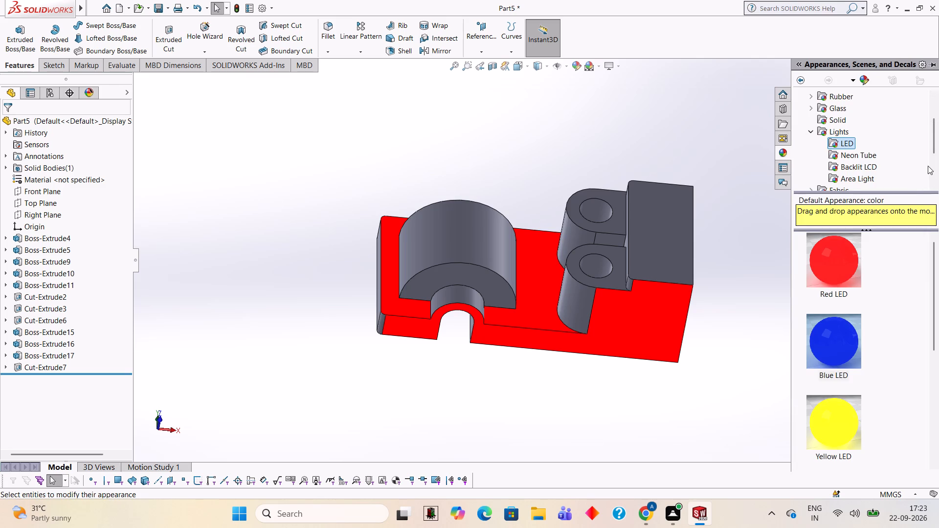
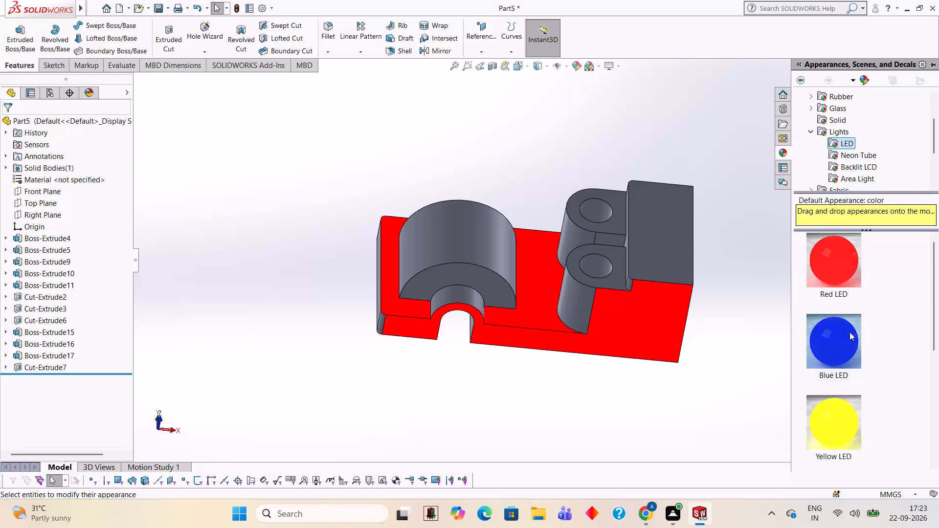
Apply the Blue LED appearance to the raised rectangular block feature behind the two rounded bosses.
left_click_drag(836, 344, 661, 229)
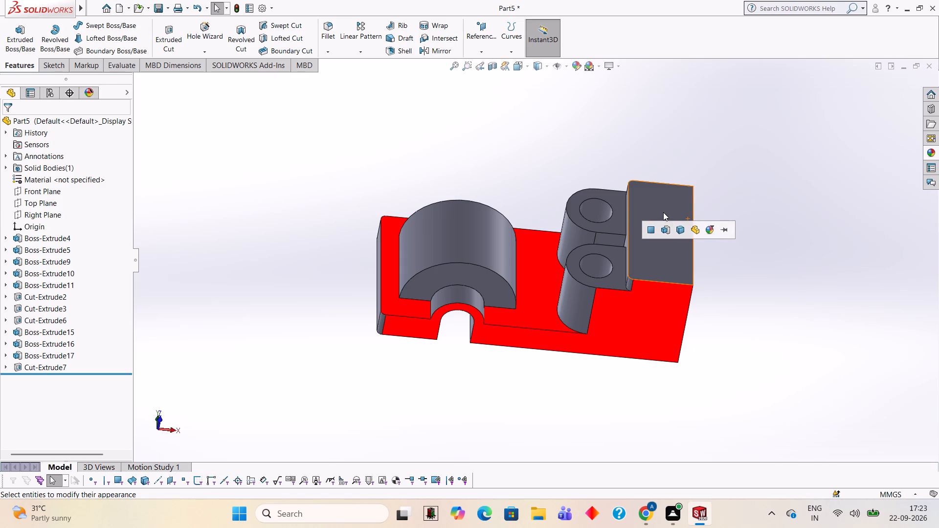
left_click(667, 230)
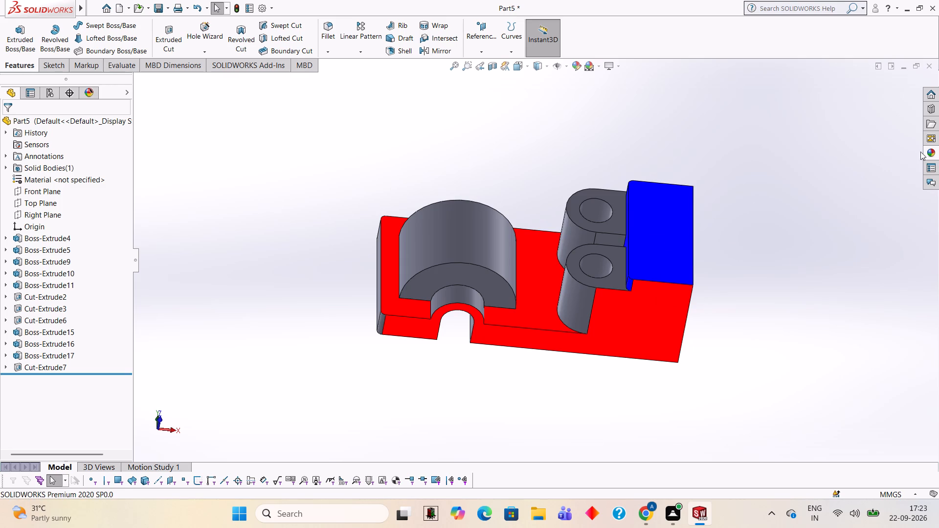
Apply the Yellow LED appearance to the large semicircular boss.
left_click(932, 152)
left_click_drag(847, 423, 514, 198)
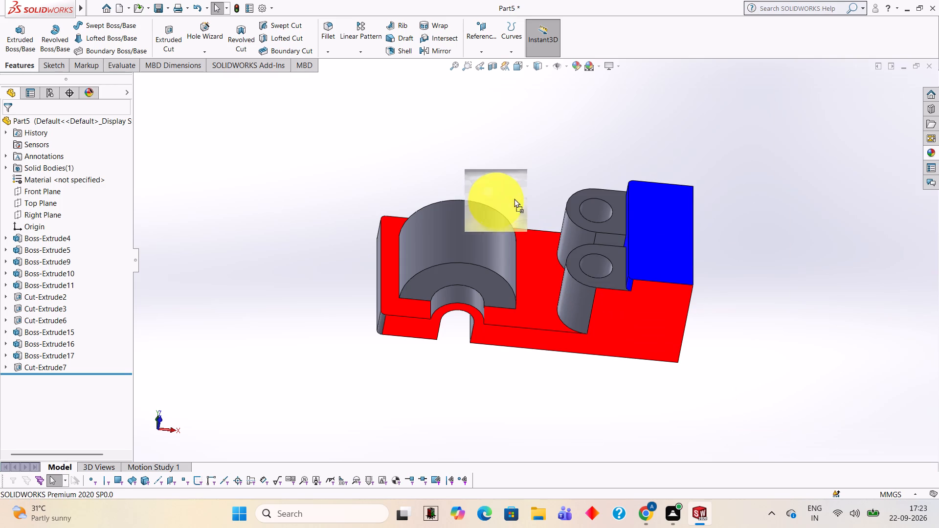
left_click_drag(514, 198, 499, 222)
left_click(499, 222)
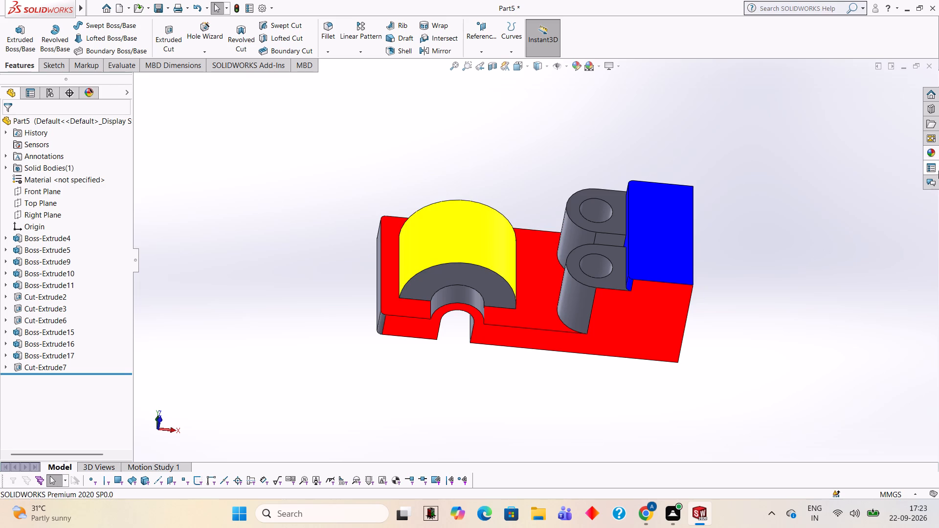
Apply the green LED appearance to the two rounded bosses, feature Boss-Extrude17.
left_click(930, 149)
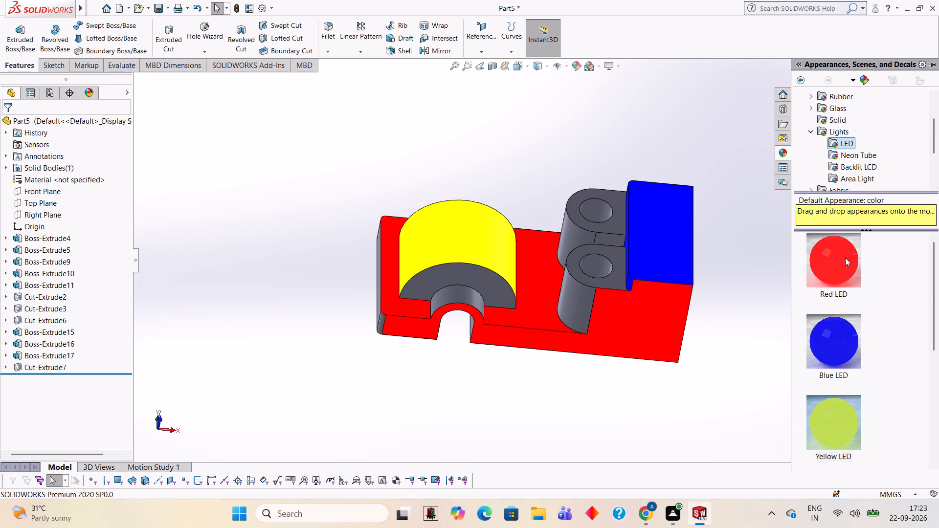
scroll(841, 326, "down", 1)
left_click_drag(824, 374, 583, 185)
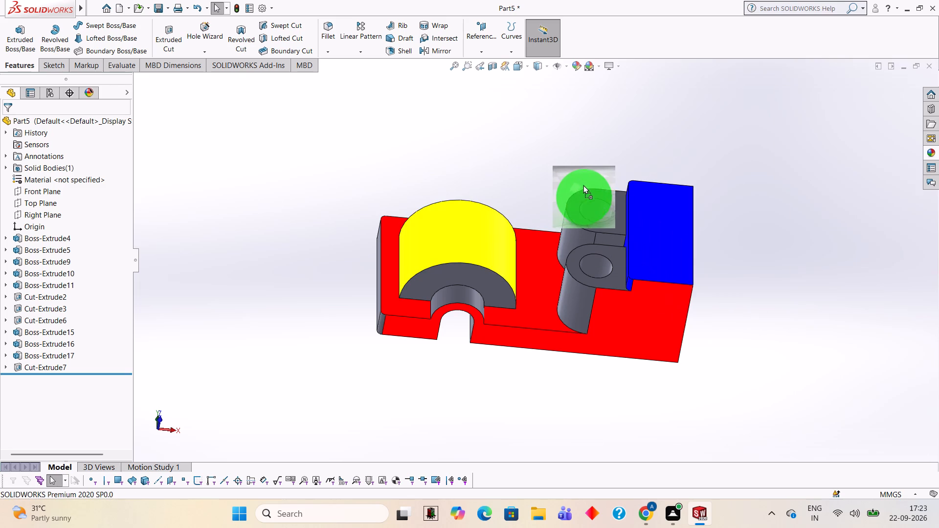
left_click_drag(583, 185, 588, 196)
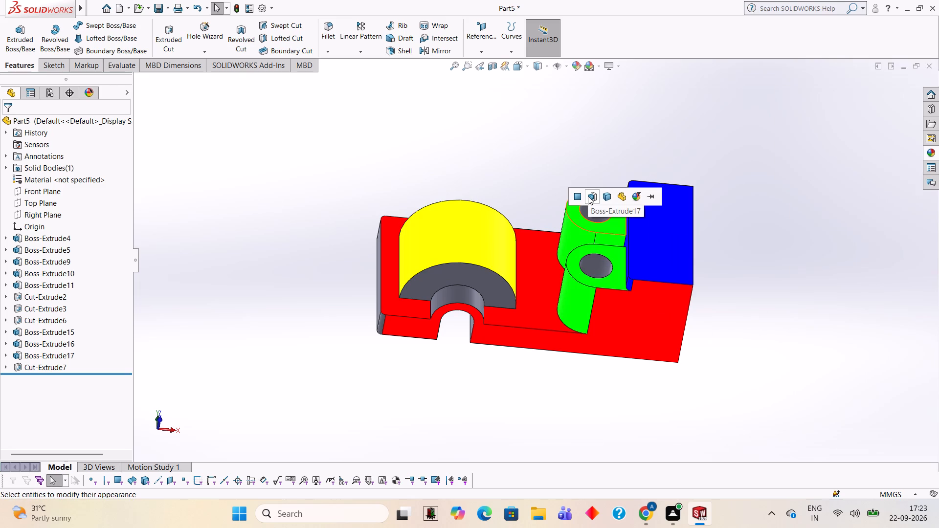
left_click(588, 196)
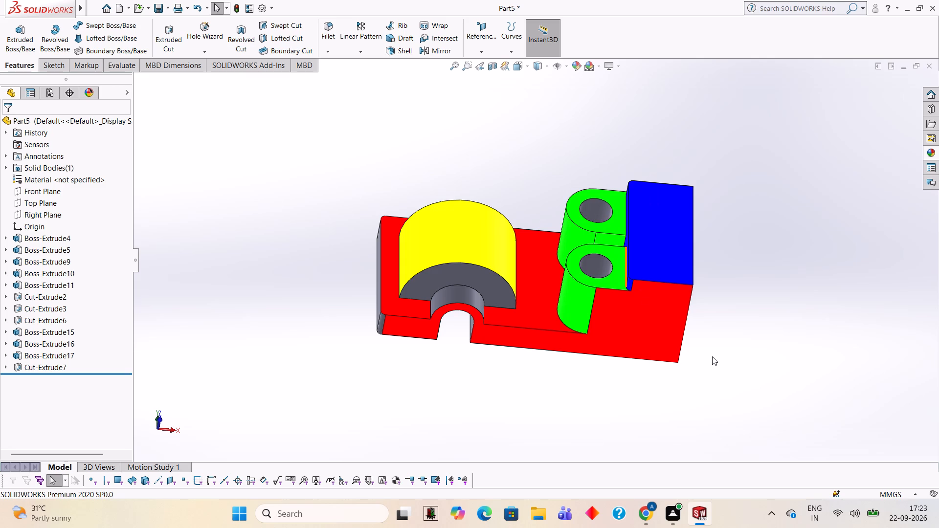
Apply the Yellow LED appearance to the cut feature that forms the holes in both rounded bosses.
left_click(930, 151)
scroll(827, 379, "down", 2)
scroll(827, 379, "up", 2)
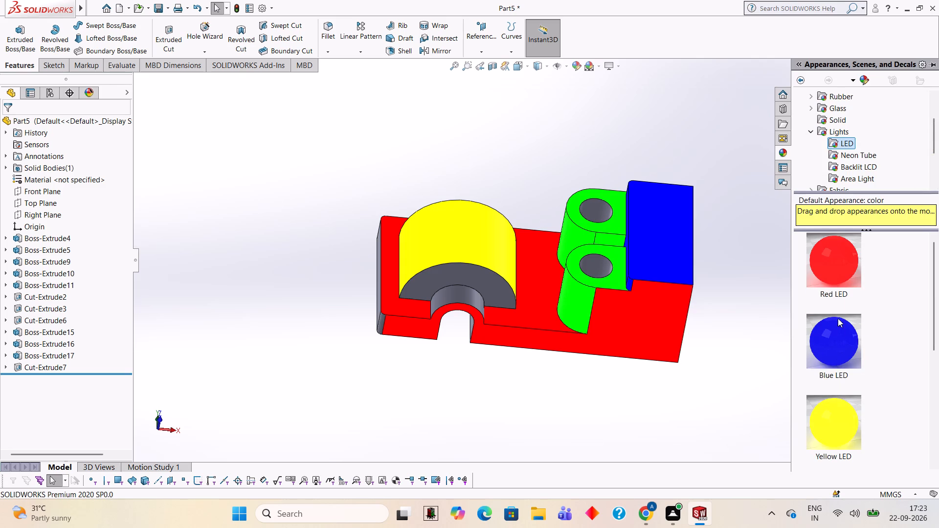
left_click_drag(829, 435, 617, 244)
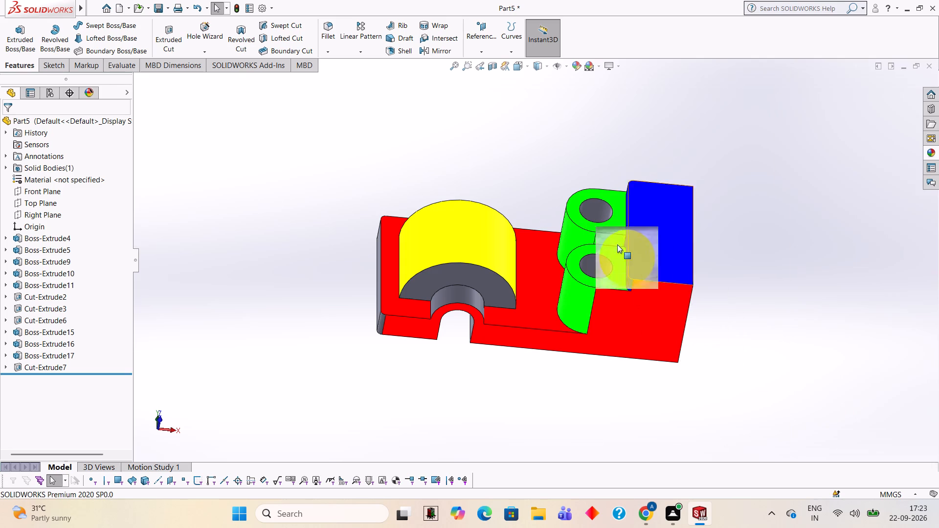
left_click_drag(617, 244, 594, 213)
left_click(594, 213)
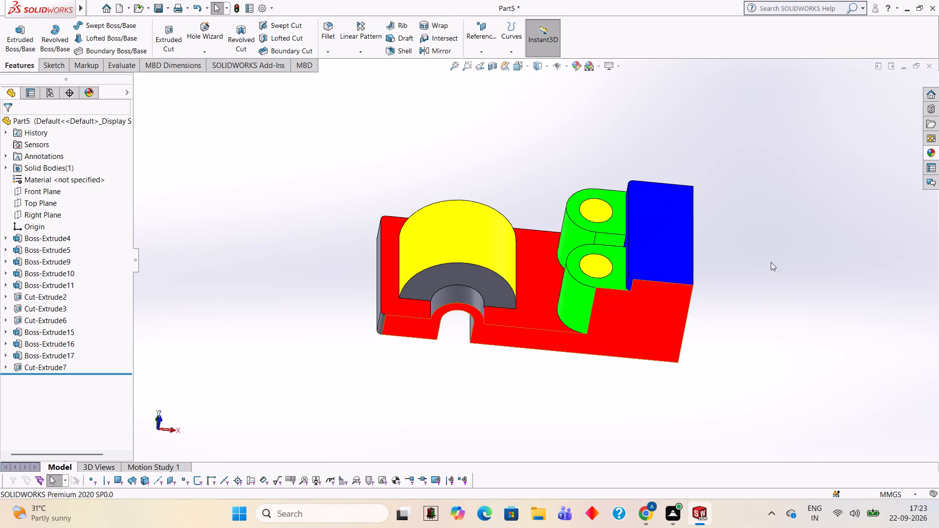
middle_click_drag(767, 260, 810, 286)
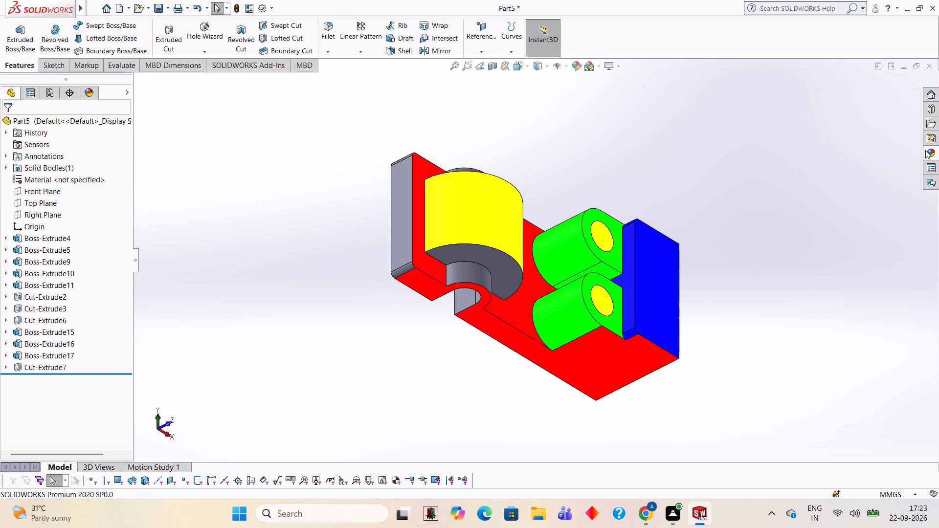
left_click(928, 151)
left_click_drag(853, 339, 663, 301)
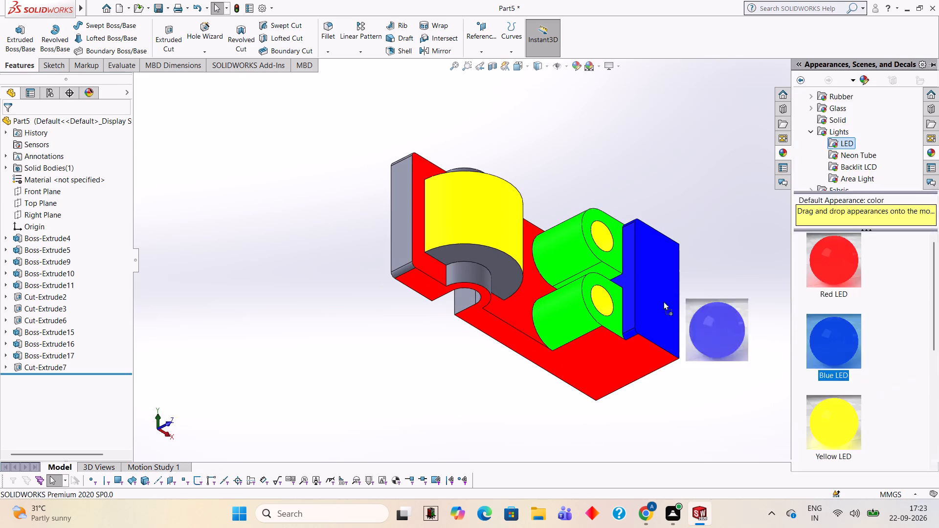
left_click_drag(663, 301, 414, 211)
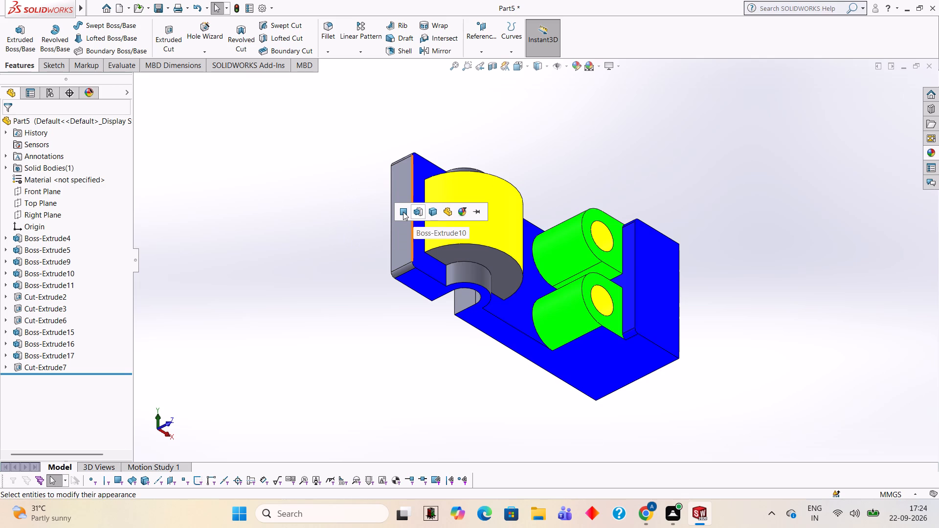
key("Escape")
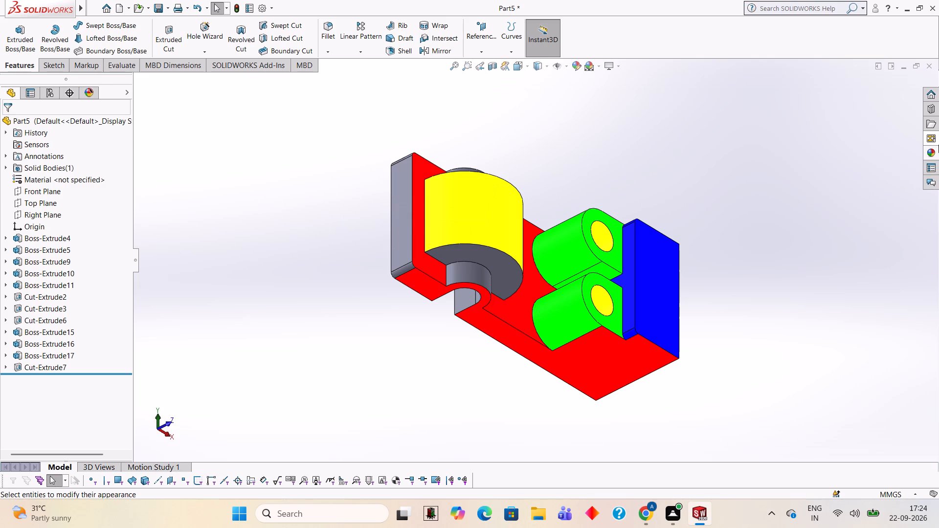
Apply the Red LED appearance to the grey end of the base beside the semicircular boss.
left_click(931, 156)
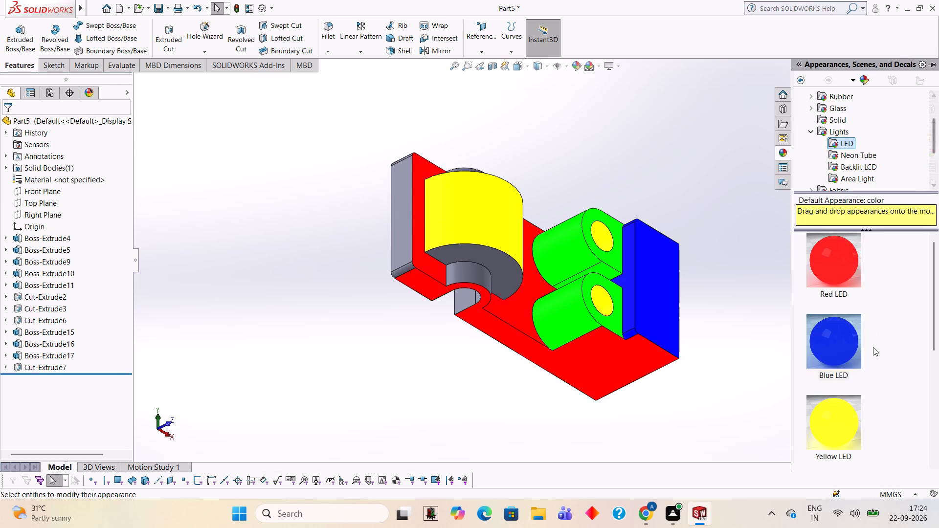
left_click_drag(839, 270, 486, 265)
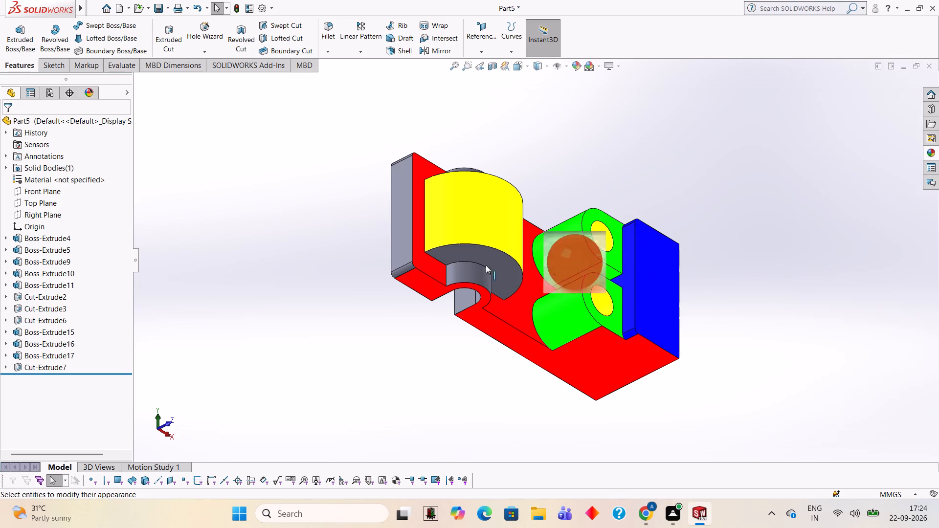
left_click_drag(486, 265, 397, 227)
left_click(397, 227)
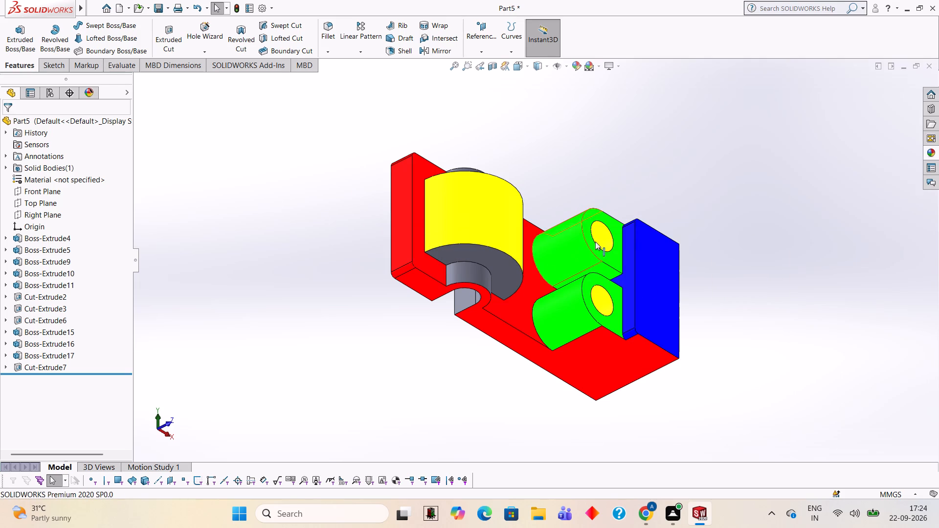
Apply the Blue LED appearance to Cut-Extrude3, the flat semicircular end face of the large yellow boss.
middle_click_drag(636, 180, 611, 381)
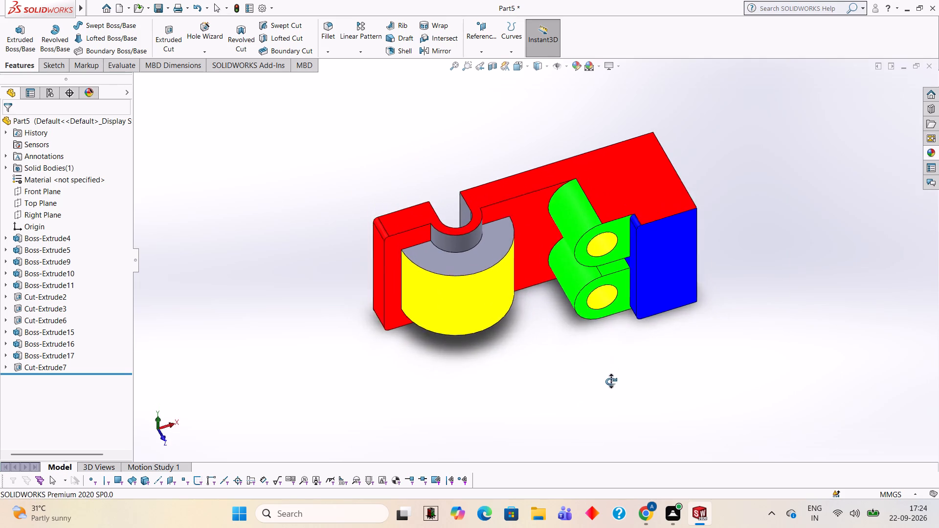
middle_click_drag(611, 381, 598, 96)
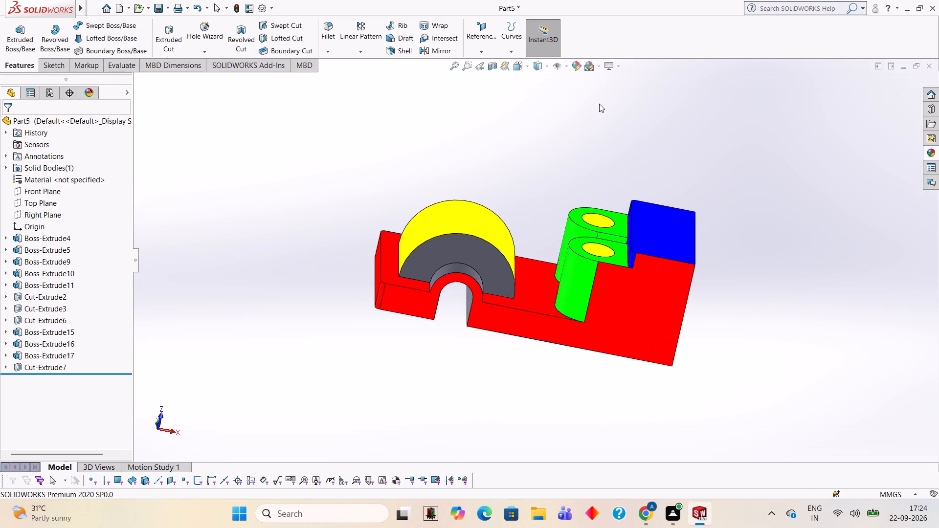
left_click(930, 152)
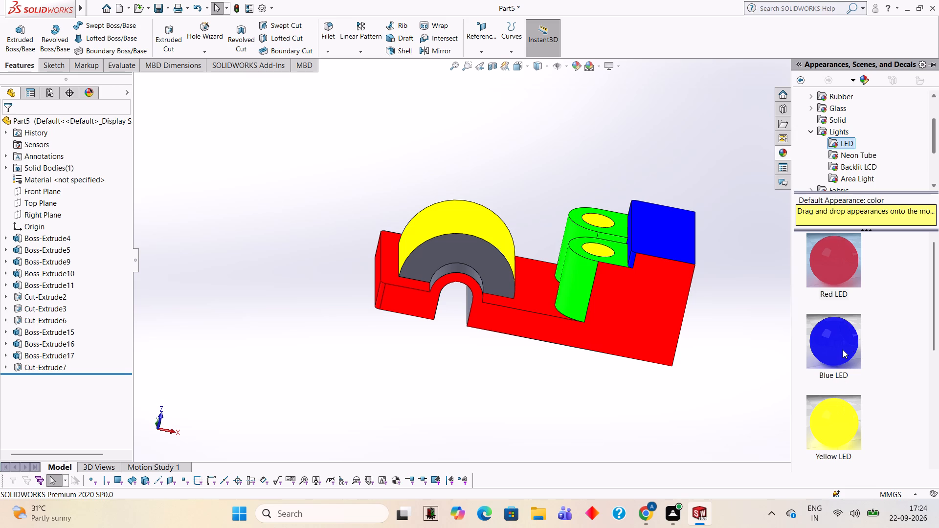
left_click_drag(843, 350, 486, 267)
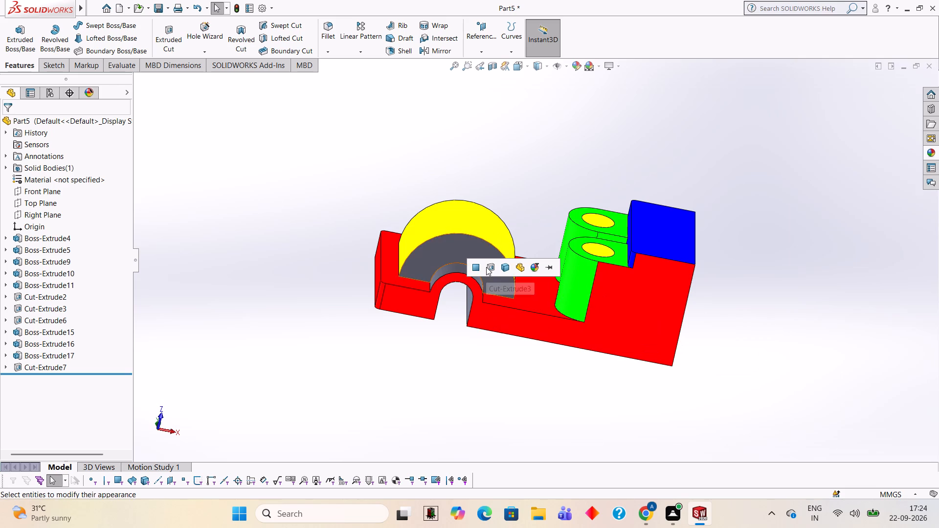
left_click(486, 267)
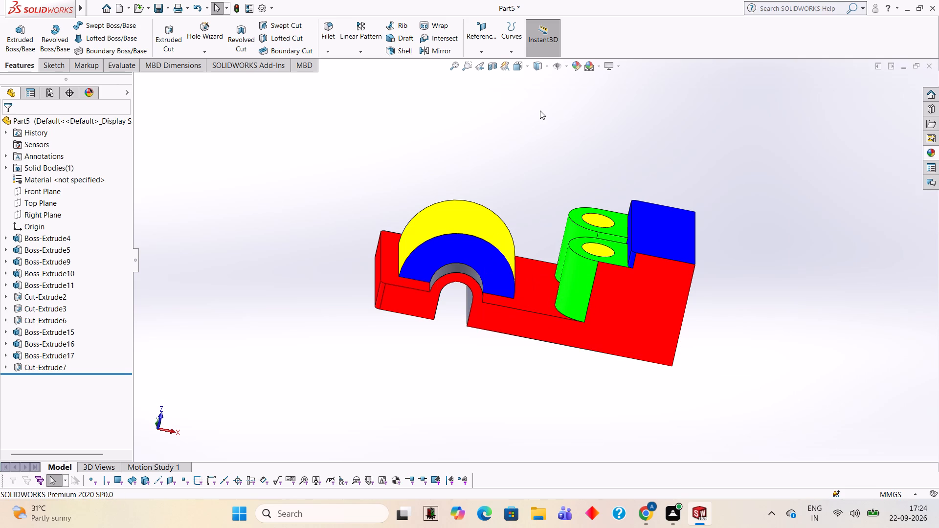
Apply the Blue LED appearance to the whole solid body to colour the remaining grey faces.
middle_click_drag(550, 115, 533, 359)
left_click(934, 153)
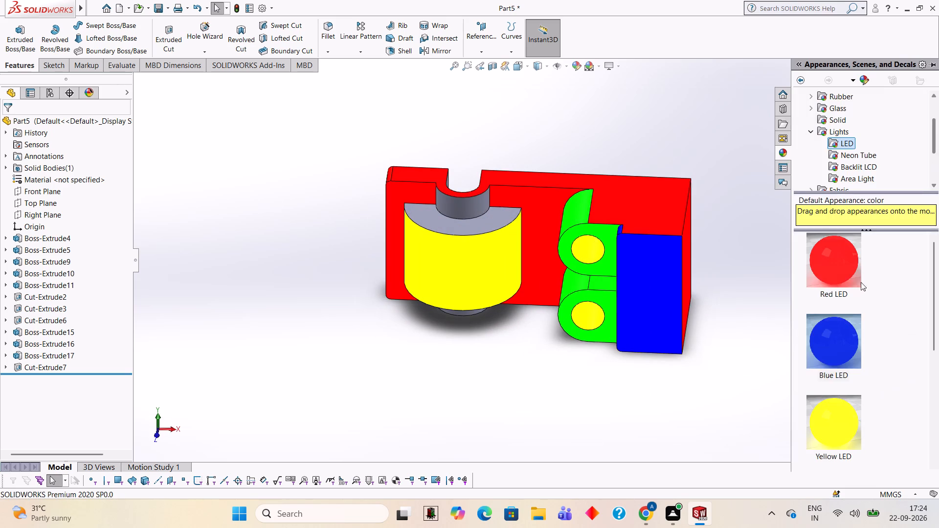
left_click_drag(847, 315, 504, 199)
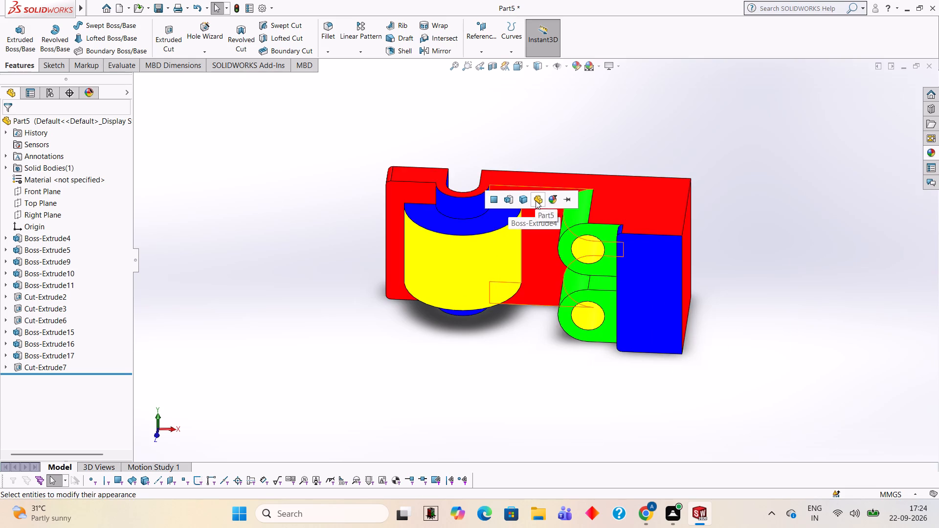
left_click(527, 199)
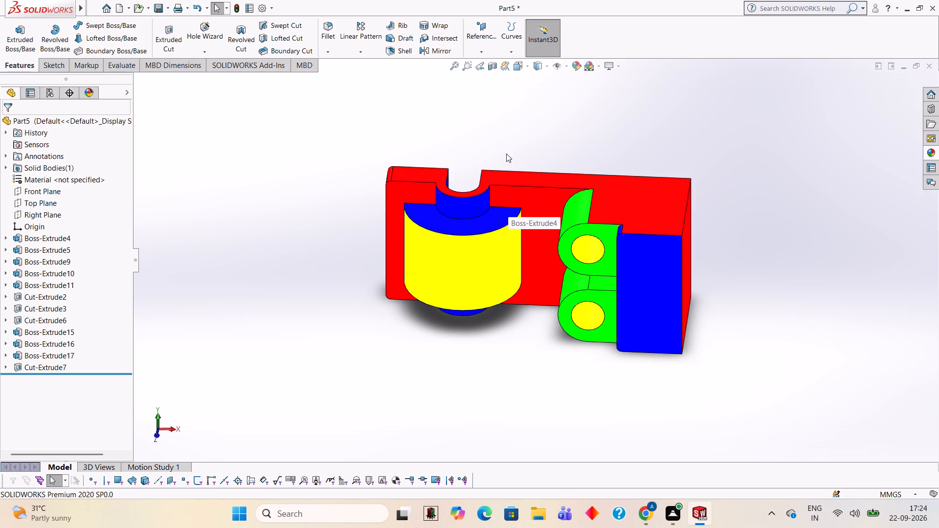
Apply the green LED appearance to the half-ring, Boss-Extrude15, projecting from the +Y end of the semicircular boss.
middle_click_drag(498, 129, 521, 144)
scroll(424, 281, "down", 3)
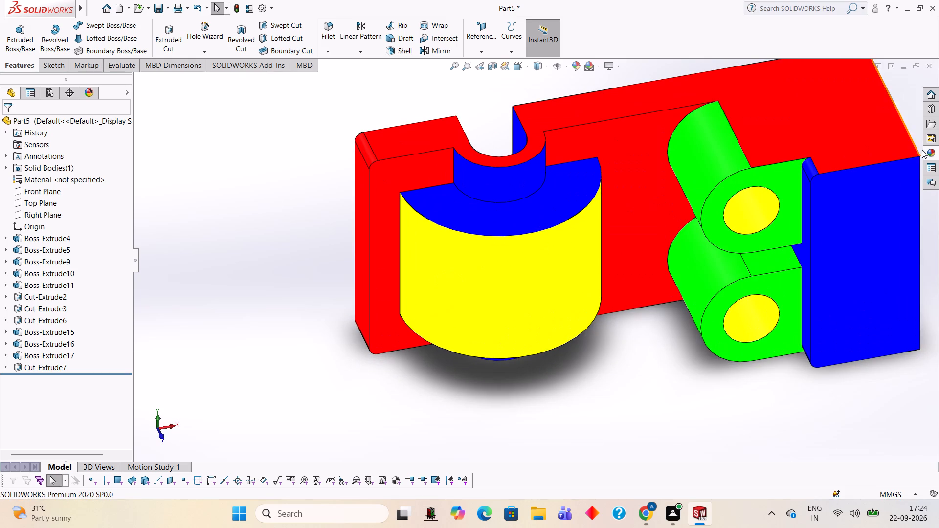
left_click(938, 151)
scroll(845, 370, "down", 1)
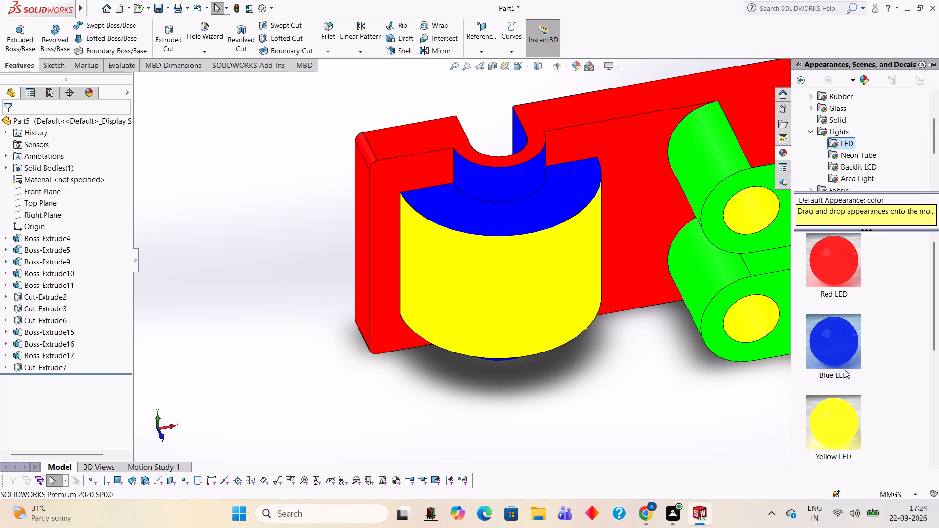
scroll(845, 370, "down", 4)
scroll(845, 369, "up", 2)
scroll(839, 386, "down", 2)
left_click_drag(841, 278, 422, 186)
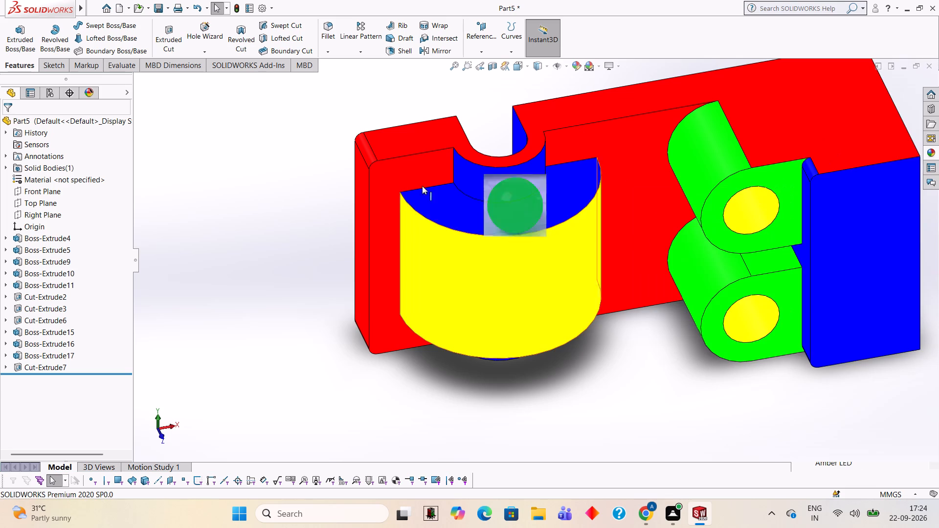
left_click_drag(422, 186, 500, 190)
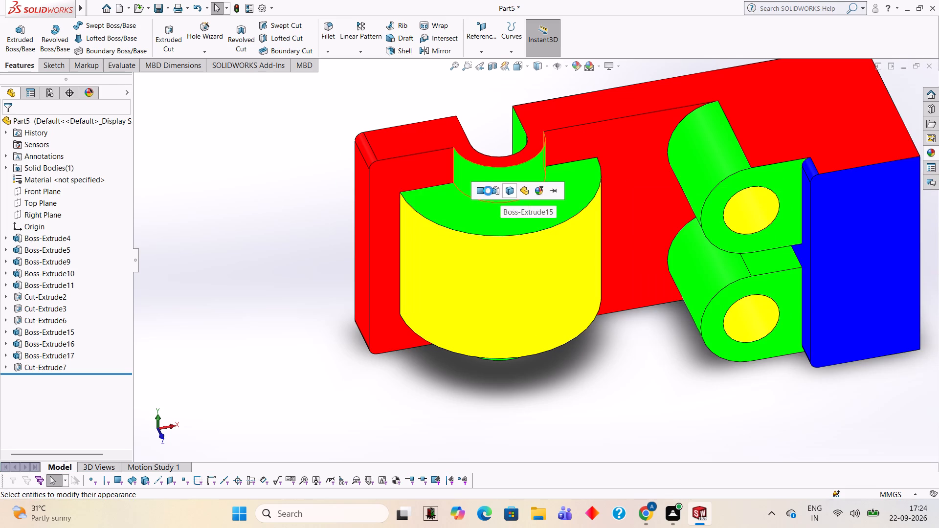
left_click(488, 191)
Apply the green LED appearance to the half-ring at the opposite end of the semicircular boss.
middle_click_drag(621, 339, 603, 229)
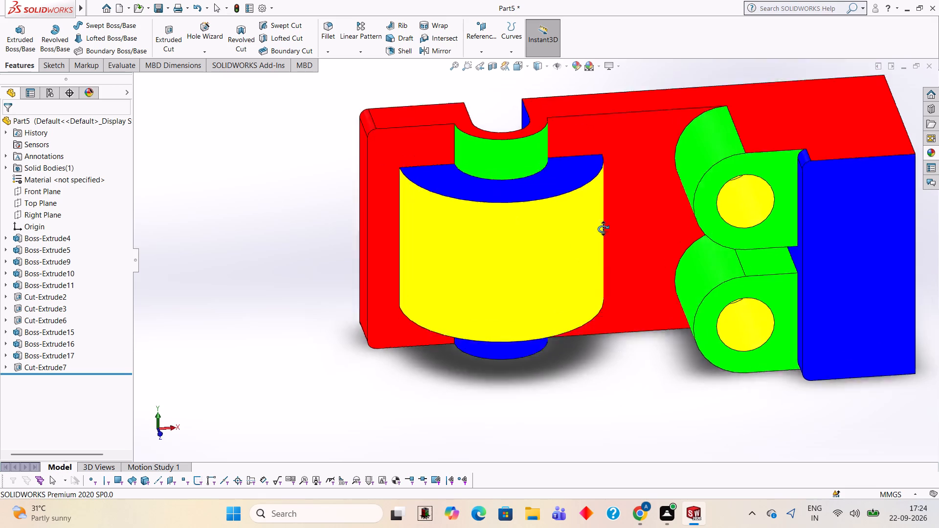
middle_click_drag(603, 229, 594, 87)
middle_click_drag(676, 210, 677, 312)
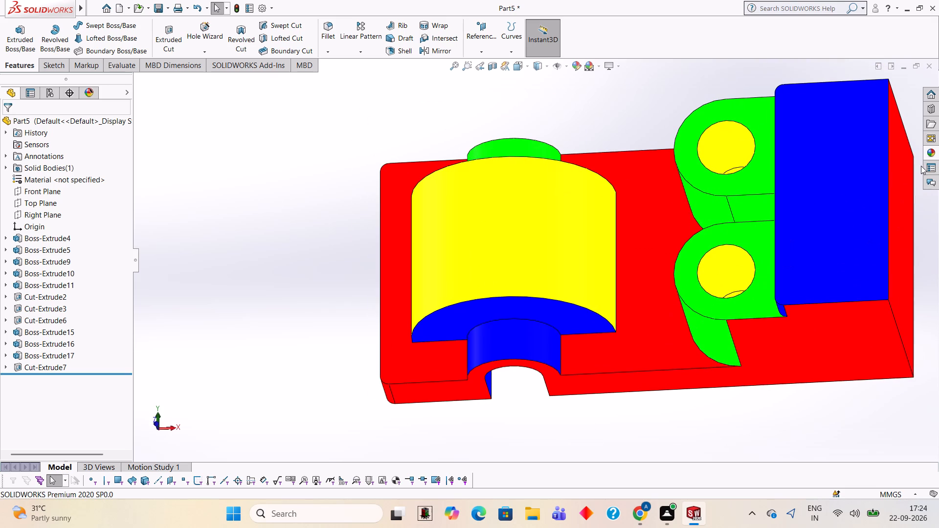
left_click(933, 147)
left_click_drag(839, 269, 572, 377)
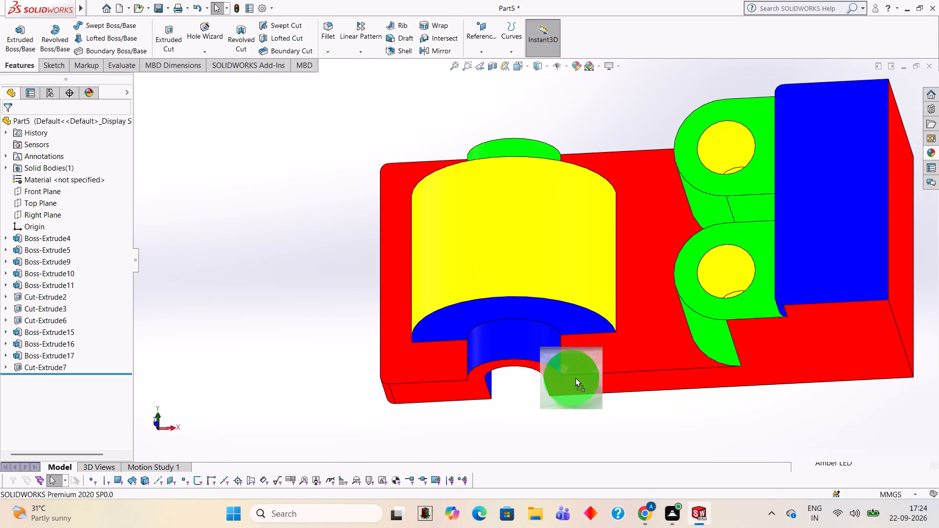
left_click_drag(572, 377, 527, 344)
left_click(527, 344)
middle_click_drag(644, 442, 644, 437)
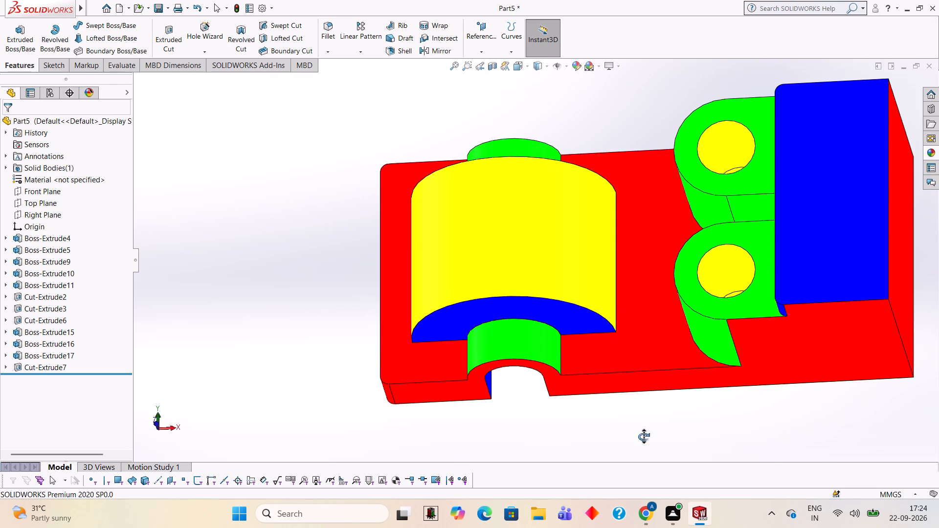
Inspect the coloured bracket from several angles, checking the base, the semicircular boss and the holed bosses.
middle_click_drag(644, 437, 590, 331)
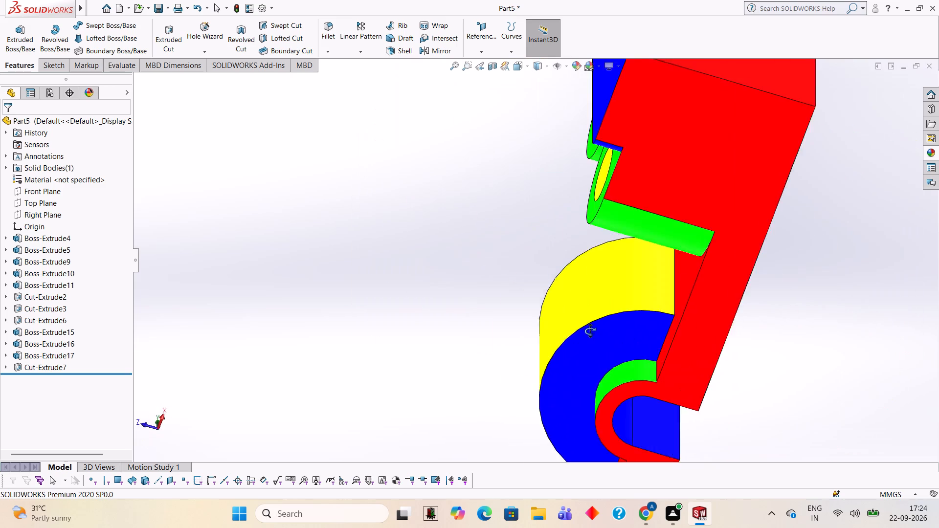
middle_click_drag(590, 331, 673, 342)
scroll(673, 342, "up", 2)
middle_click_drag(838, 276, 834, 275)
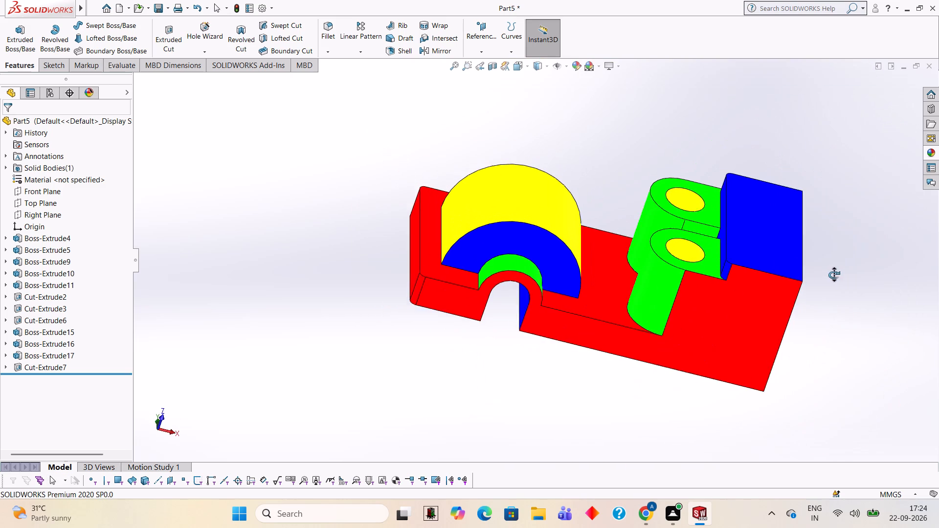
middle_click_drag(834, 275, 826, 302)
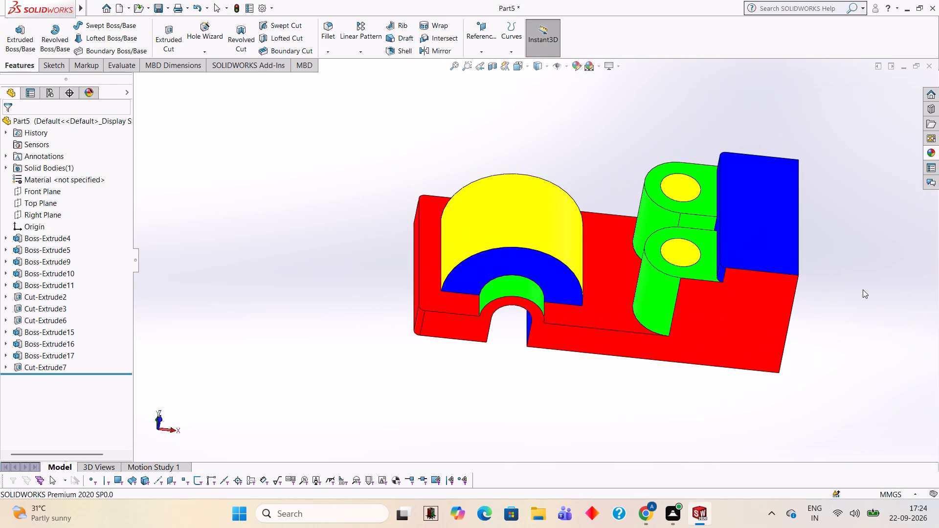
scroll(863, 289, "up", 1)
middle_click_drag(862, 288, 854, 277)
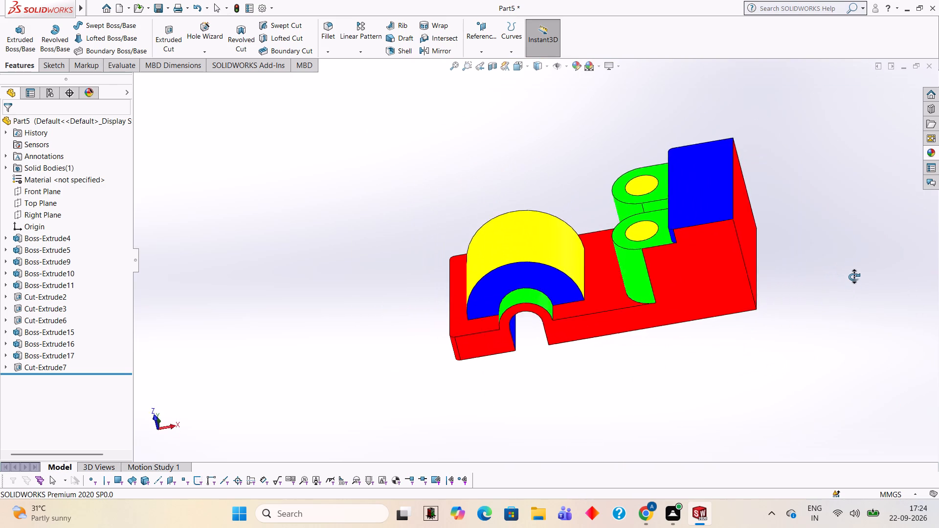
middle_click_drag(854, 277, 859, 299)
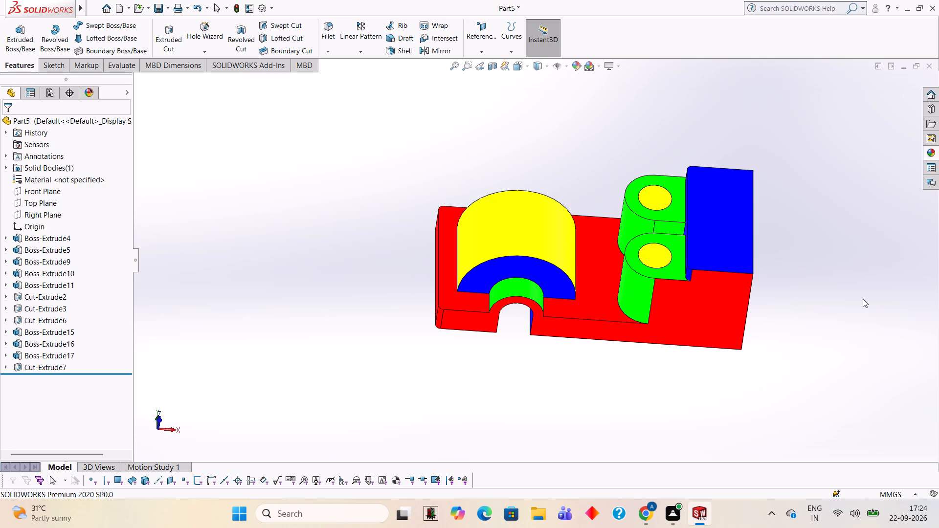
Save the part in the Documents folder as a SOLIDWORKS Part named 686868.
key("ctrl+s")
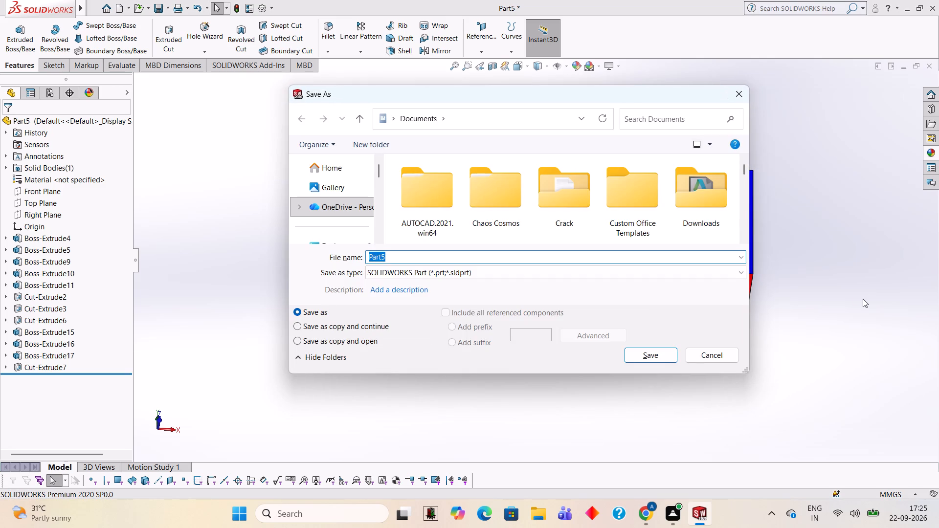
type("686868")
left_click(652, 352)
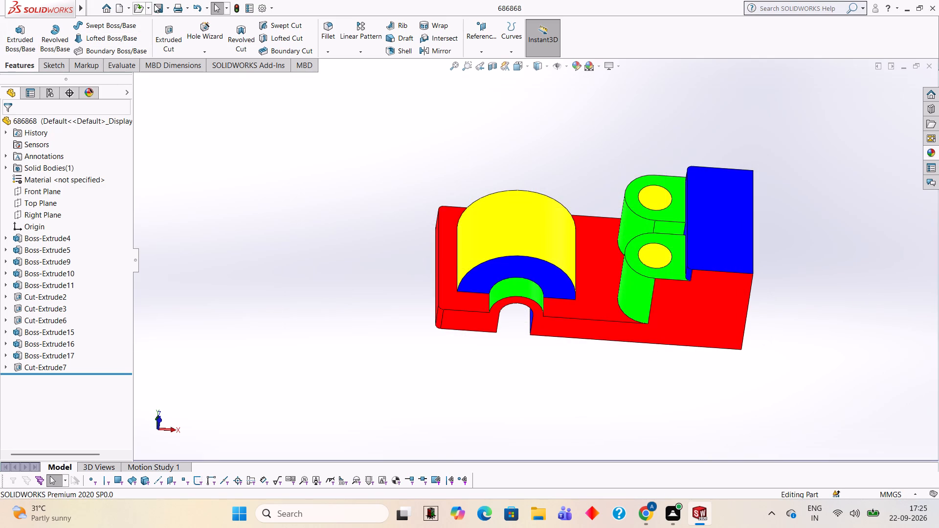
Save a PDF version of the part in Adobe Portable Document Format, named 686868, in the Documents folder.
left_click(166, 9)
left_click(168, 28)
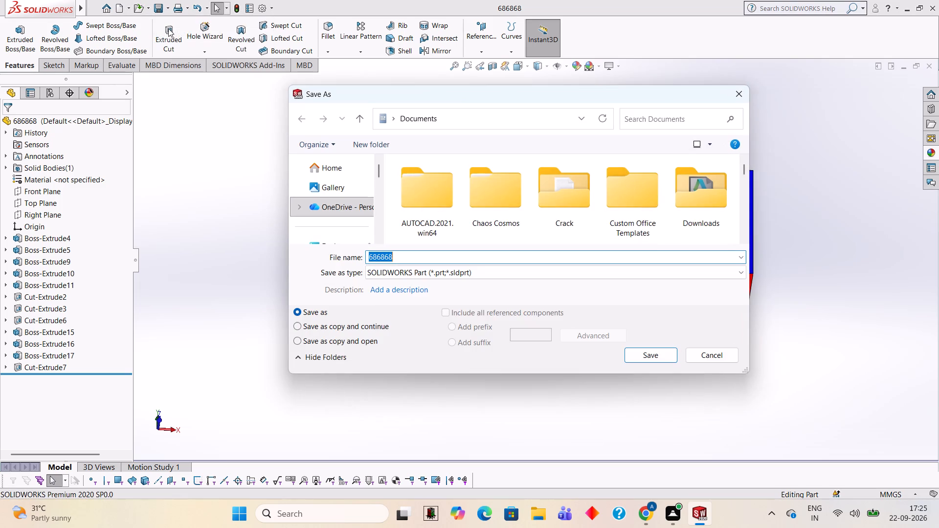
left_click(548, 273)
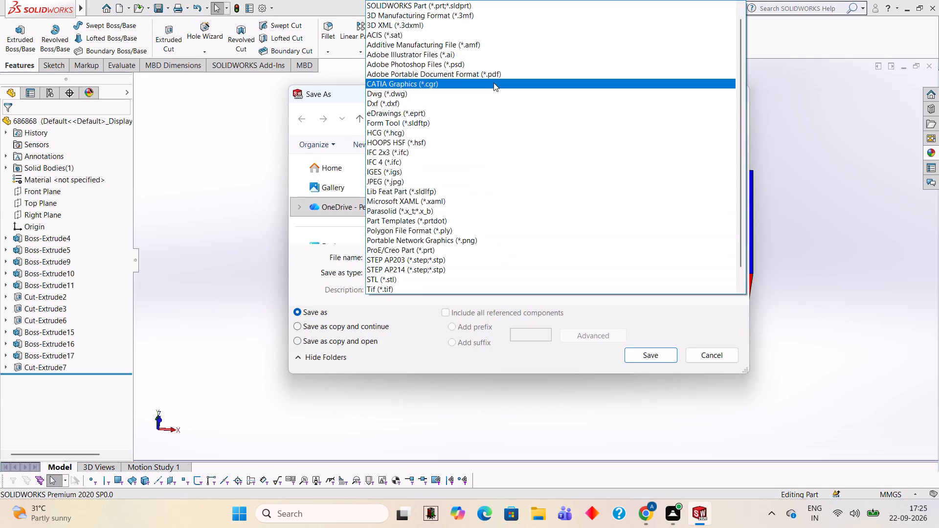
left_click(494, 78)
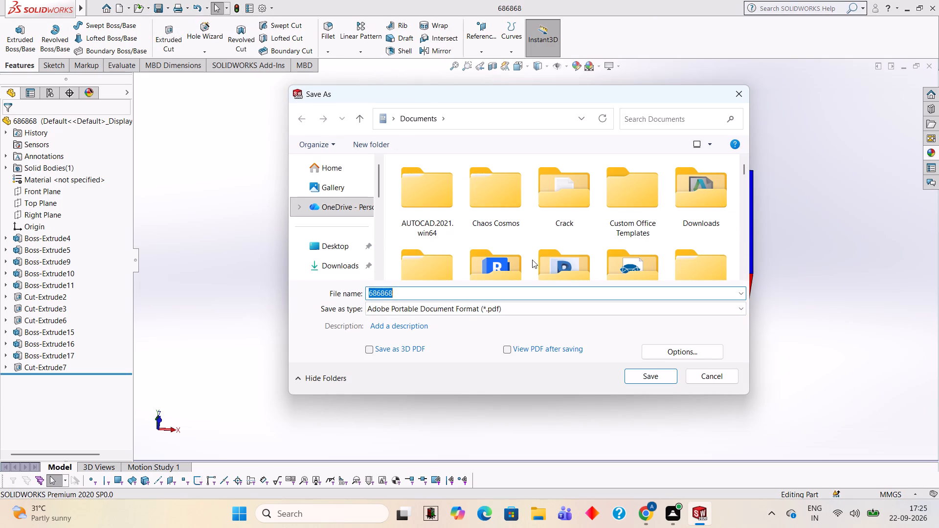
left_click(669, 379)
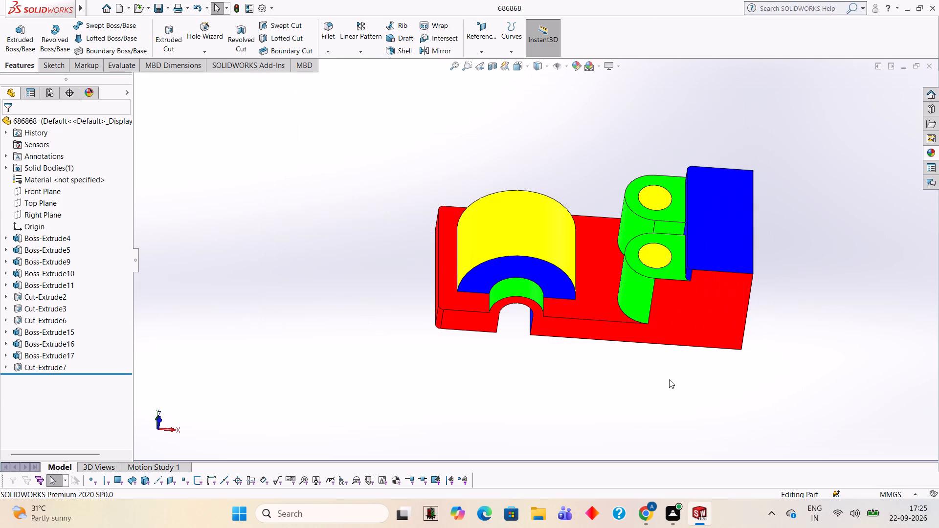